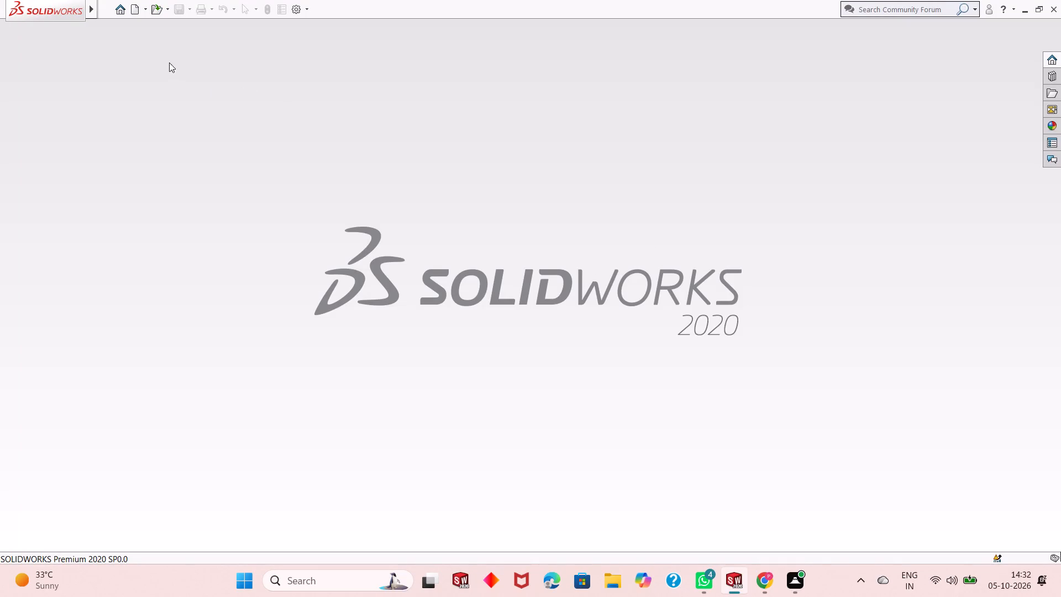
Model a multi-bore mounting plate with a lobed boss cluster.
Create a new part document.
click(132, 9)
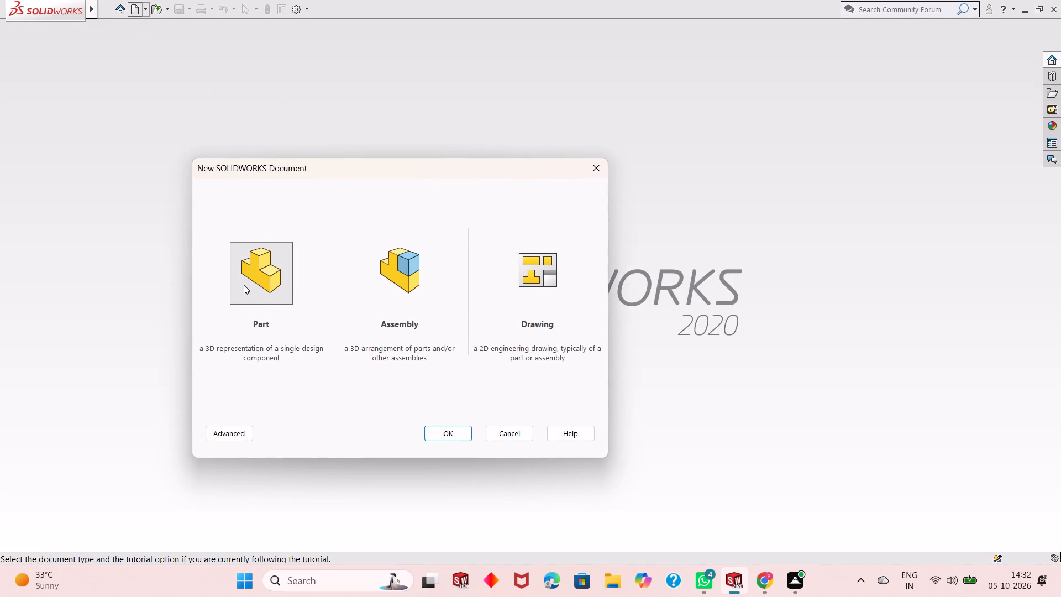
double_click(244, 285)
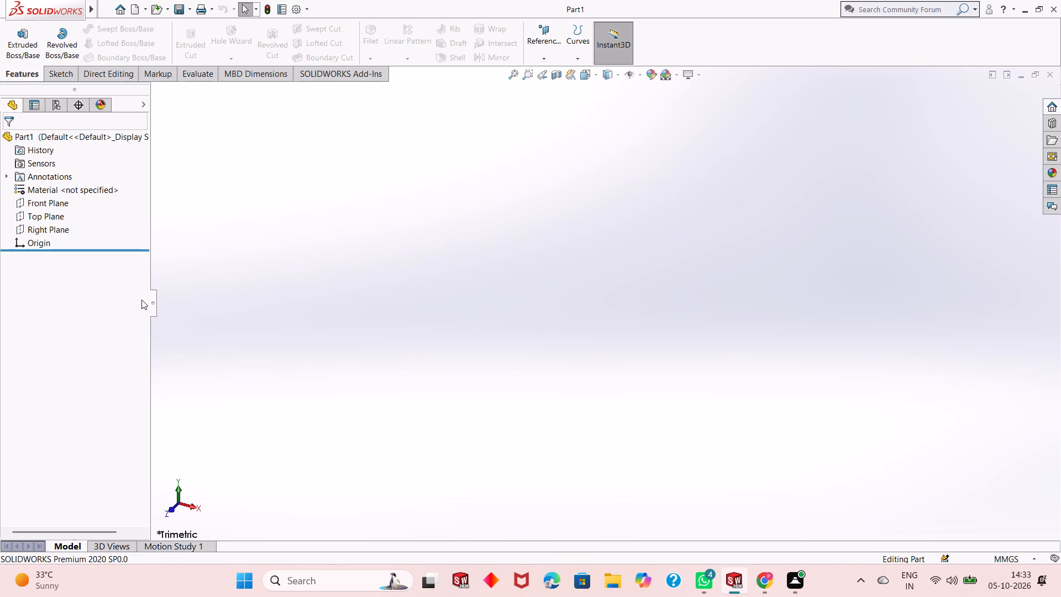
Sketch a center rectangle about 220 mm wide on the Top Plane, centred on the origin.
click(44, 218)
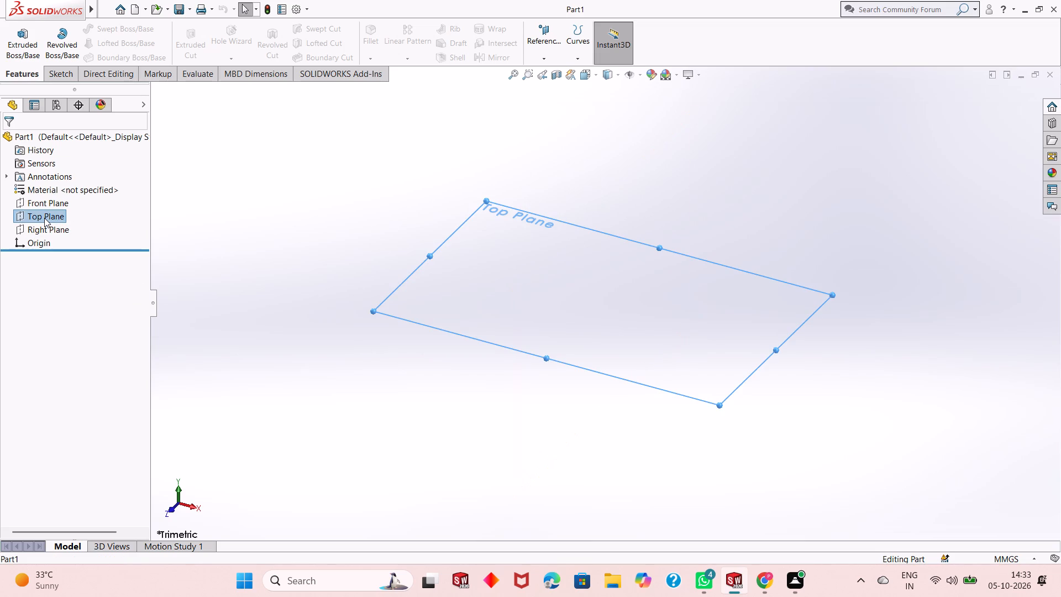
click(51, 197)
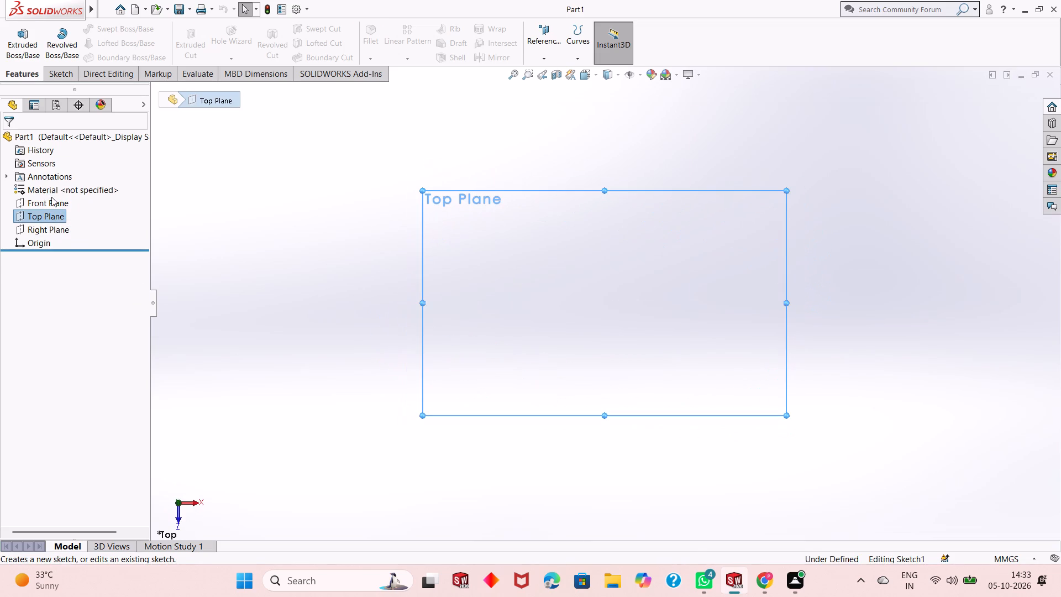
scroll(708, 294, down, 1)
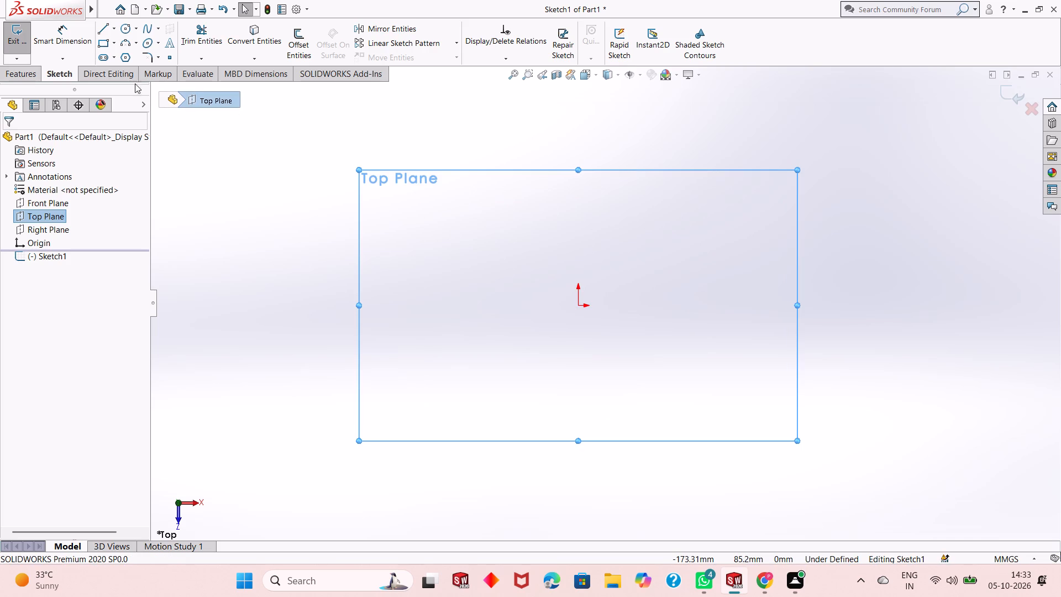
click(111, 41)
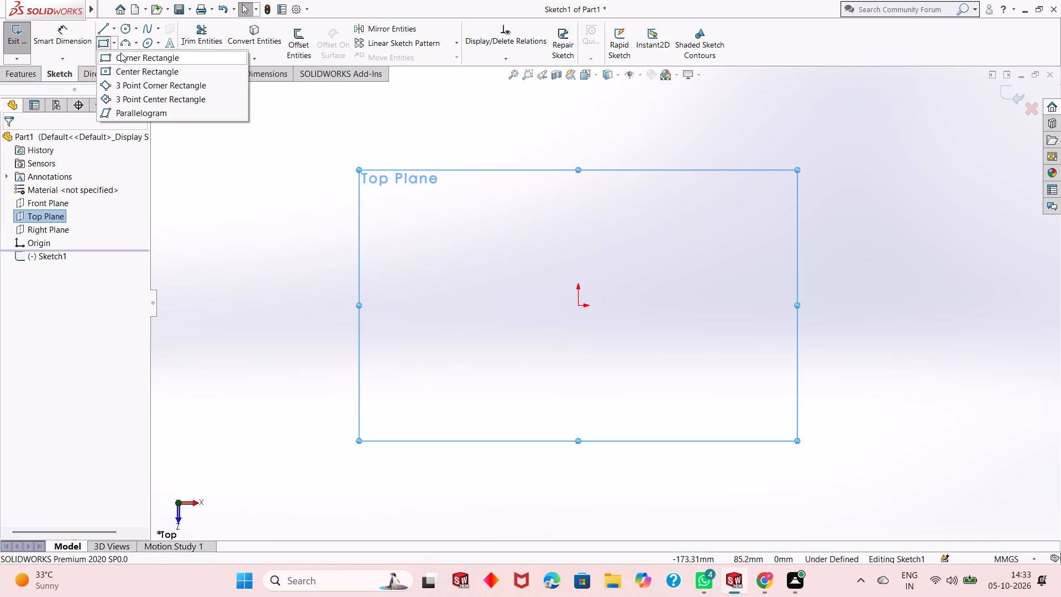
click(129, 72)
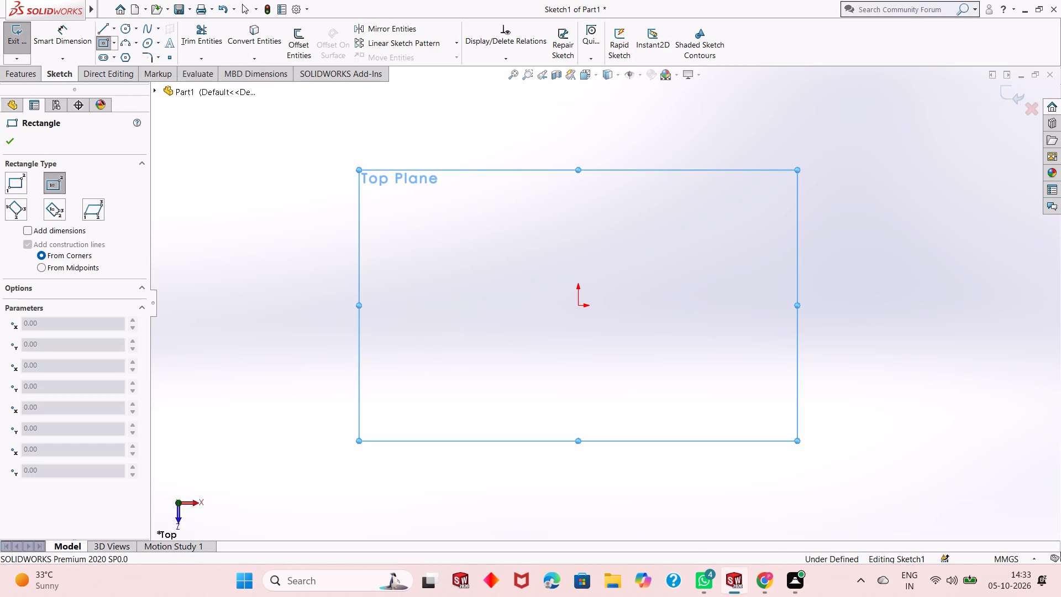
click(577, 303)
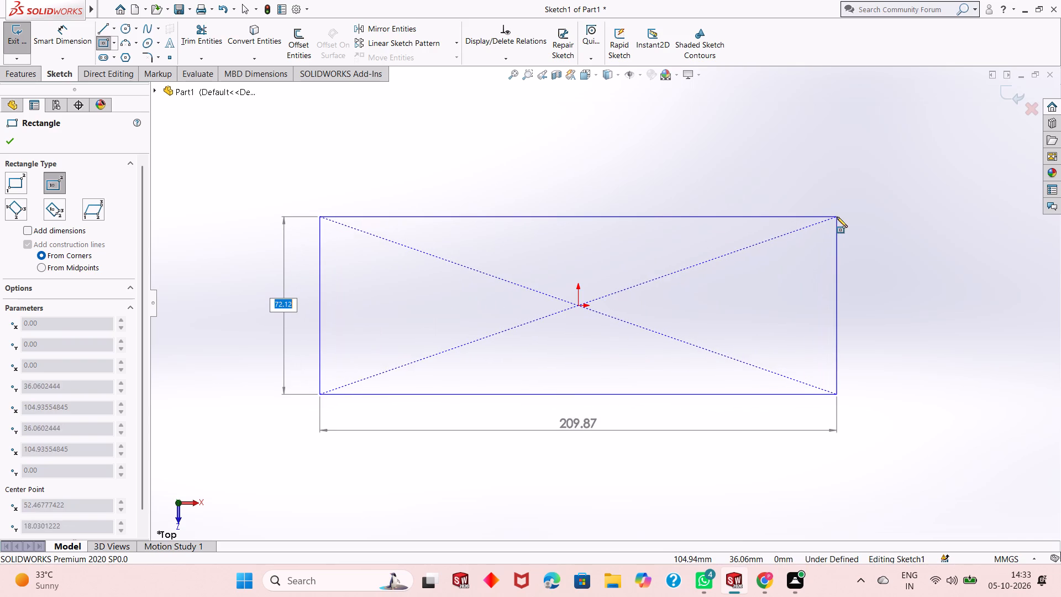
click(849, 202)
key(Escape)
key(Escape)
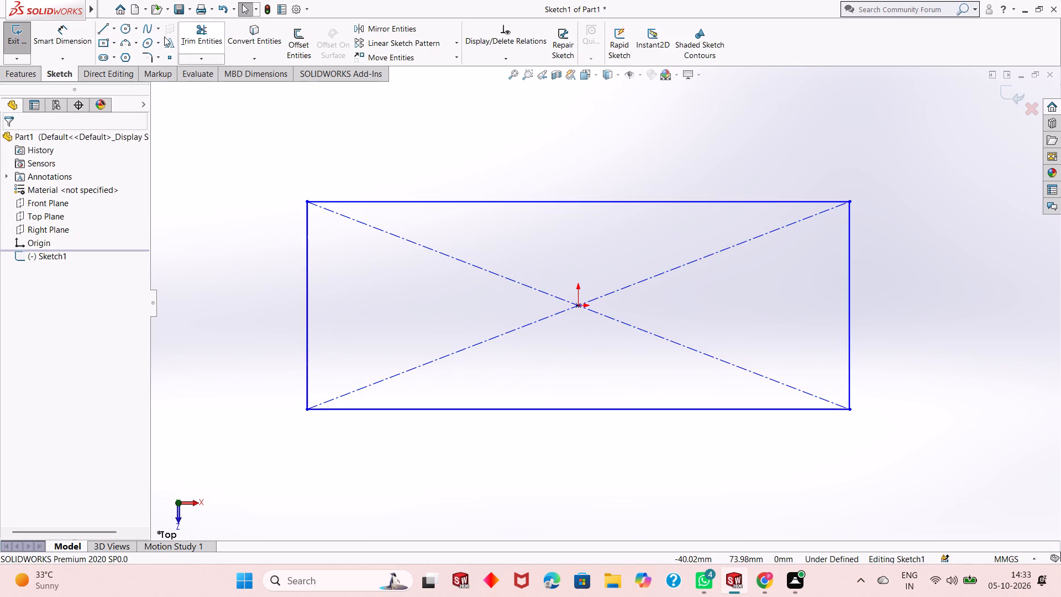
Dimension the rectangle's horizontal side to 113 mm and its vertical side to 80 mm.
click(68, 41)
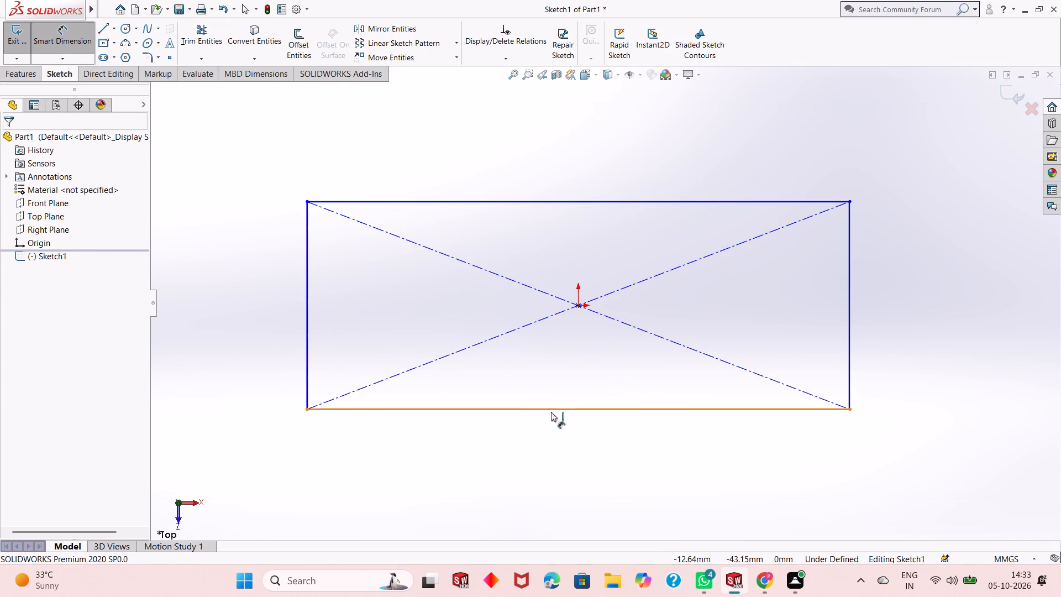
click(633, 410)
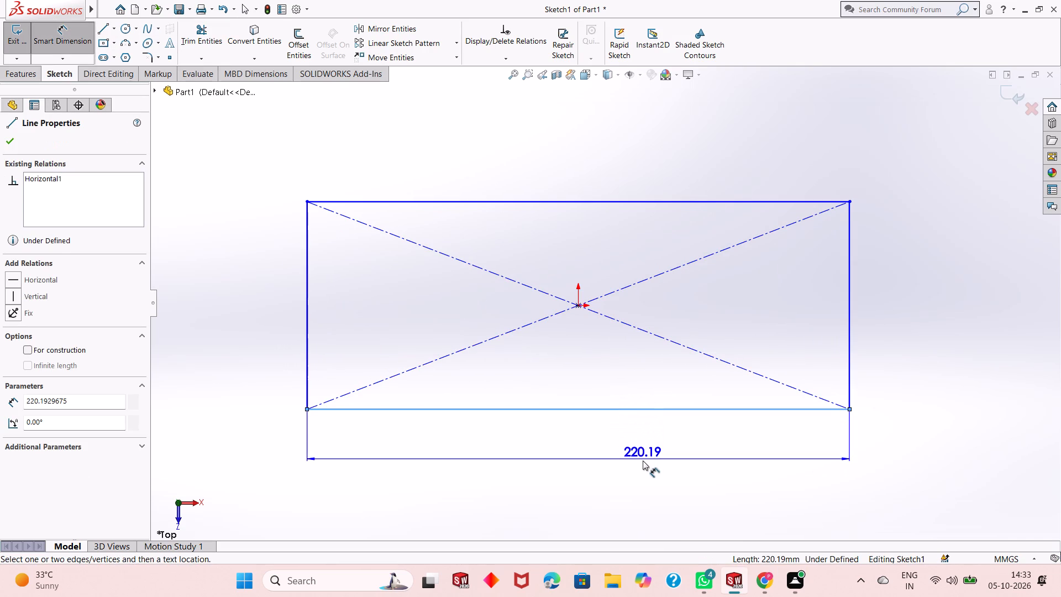
click(643, 460)
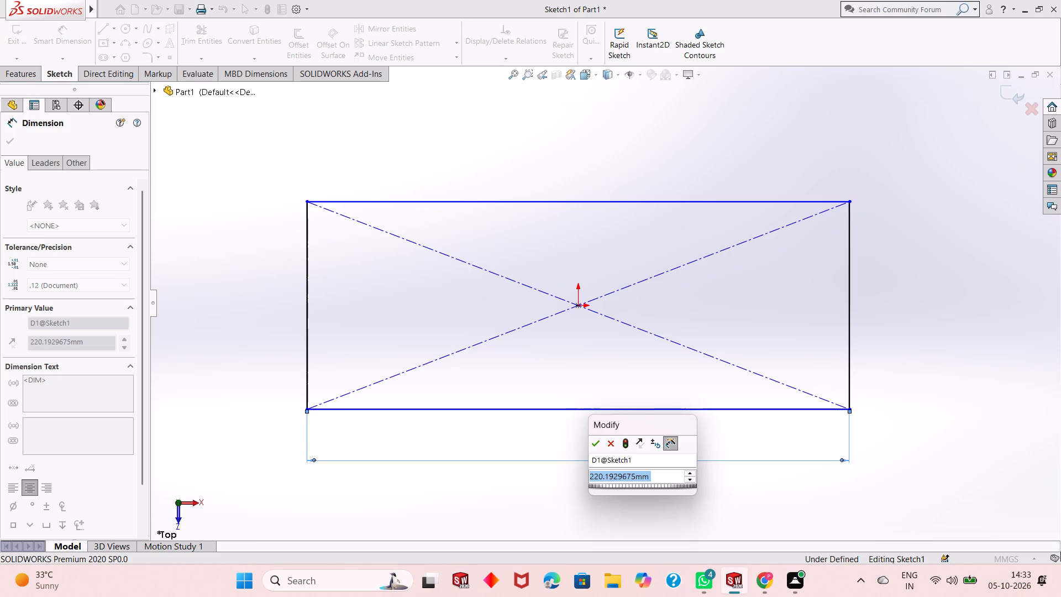
text(11)
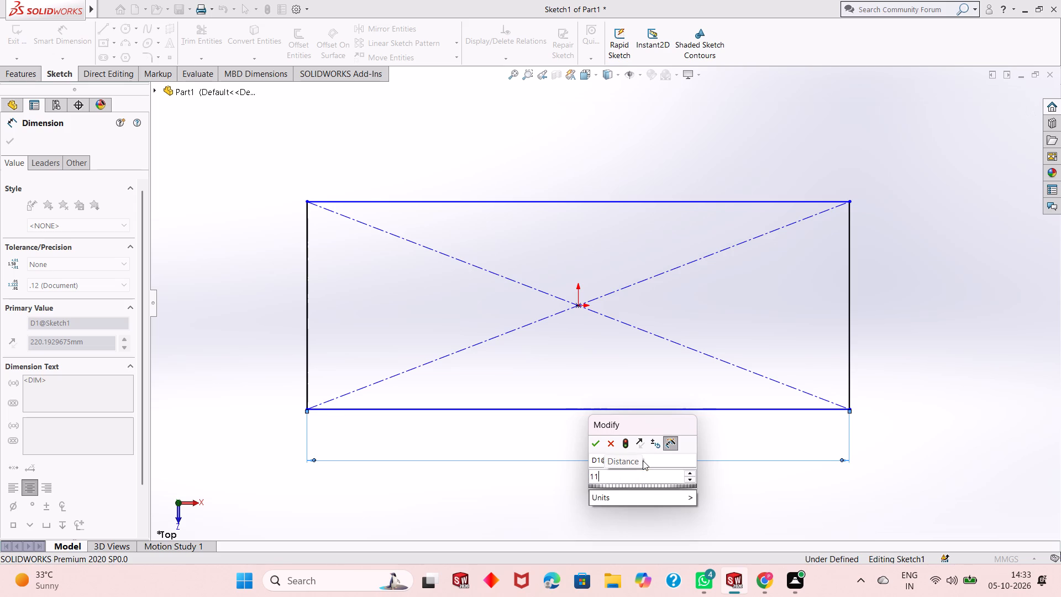
key(3)
key(Return)
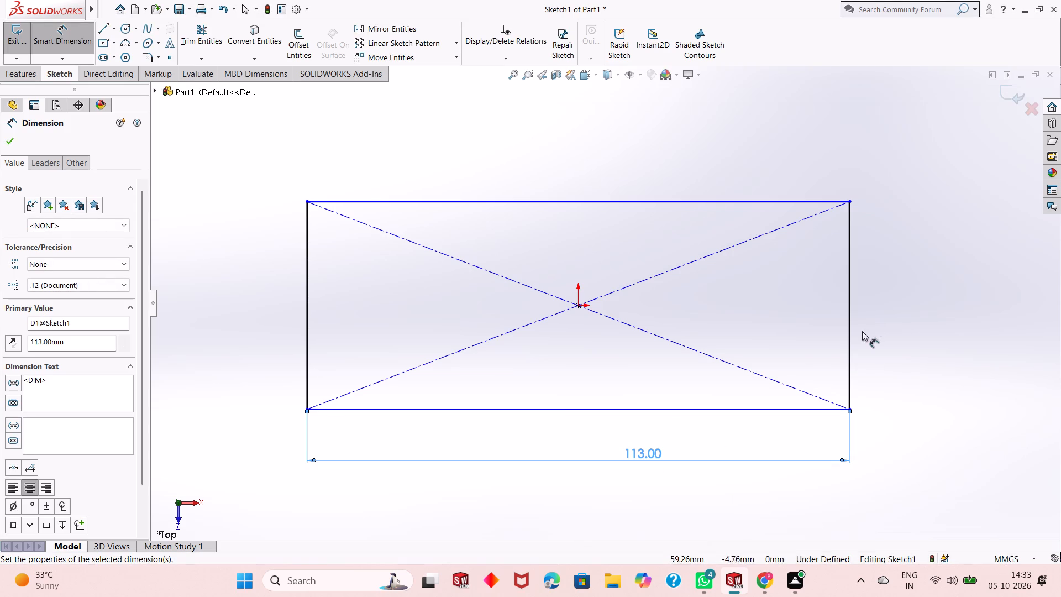
click(850, 360)
drag(925, 327, 928, 341)
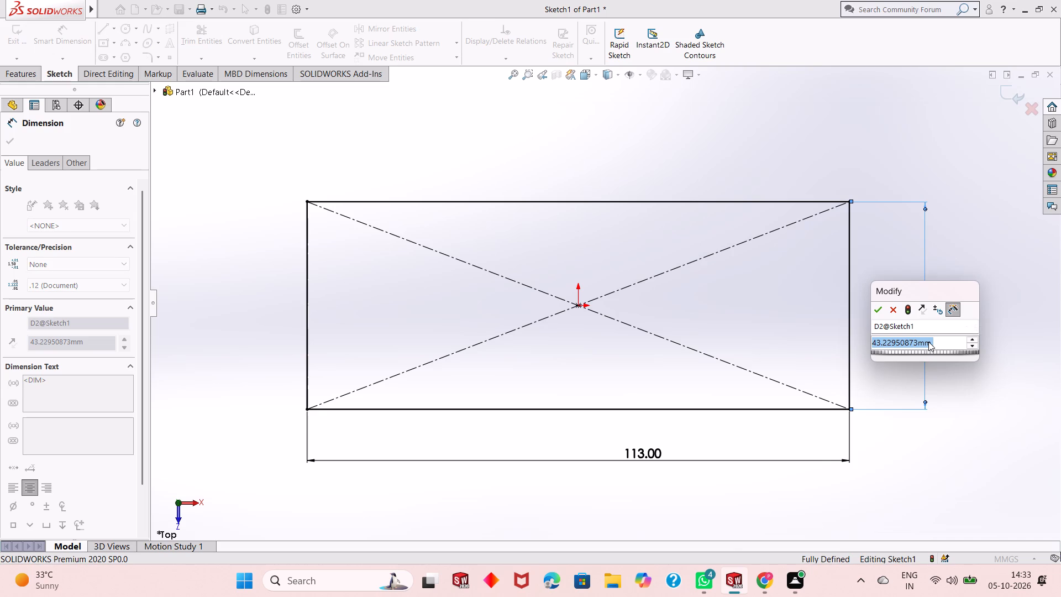
text(80)
key(Return)
scroll(696, 361, down, 1)
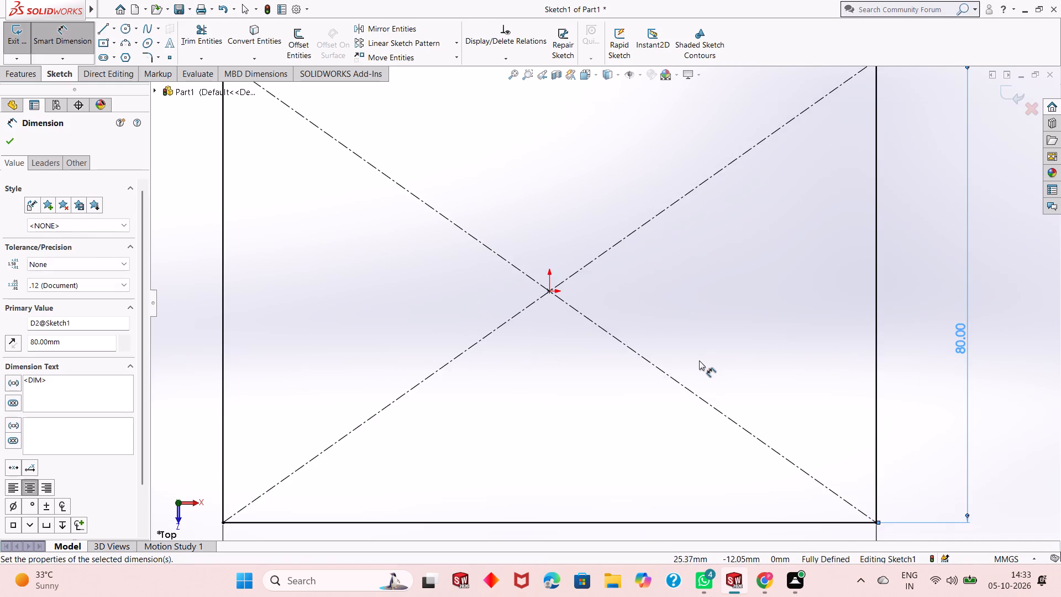
scroll(702, 360, up, 3)
right_click(832, 299)
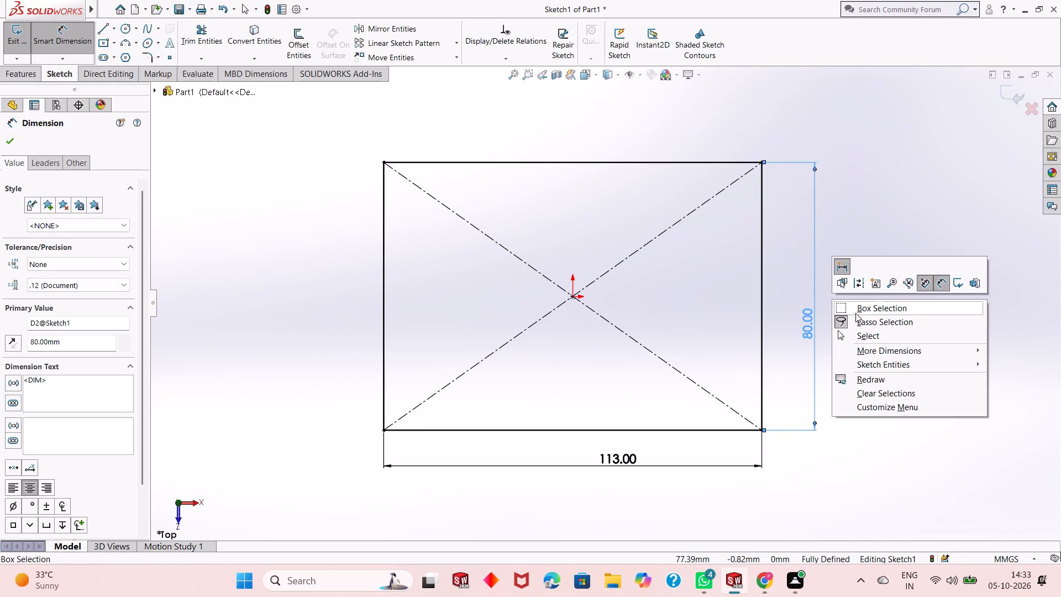
click(866, 335)
Extrude the rectangle as a blind boss 7.5 mm deep from the sketch plane.
scroll(601, 330, up, 2)
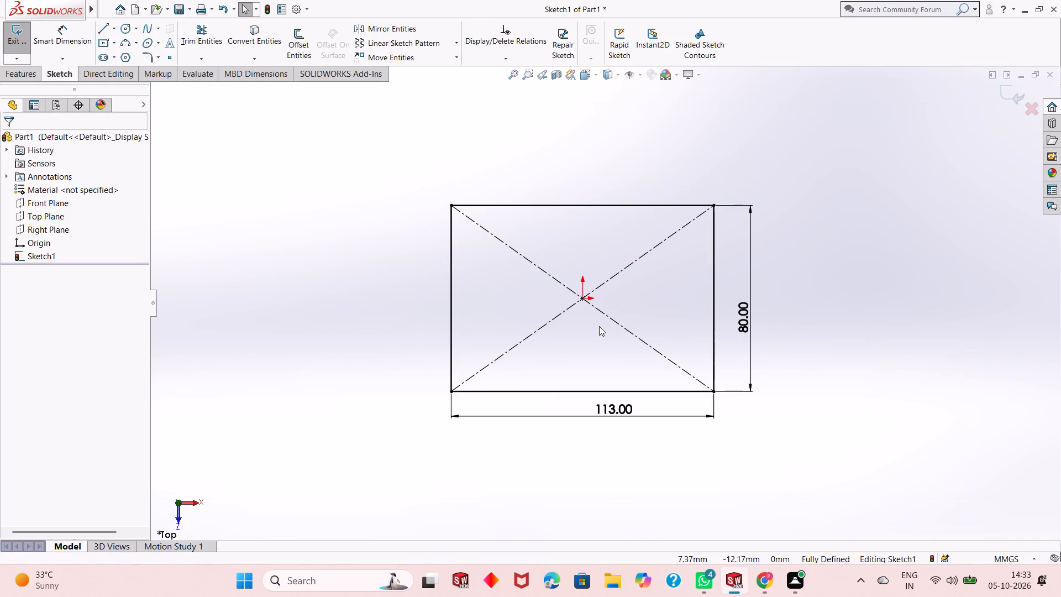
scroll(637, 286, down, 1)
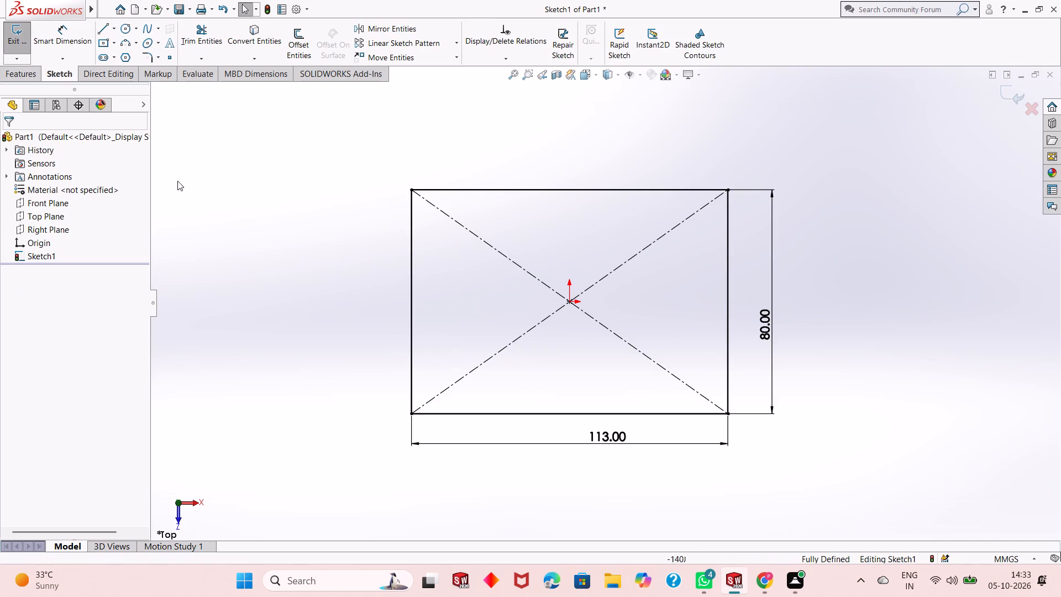
click(23, 73)
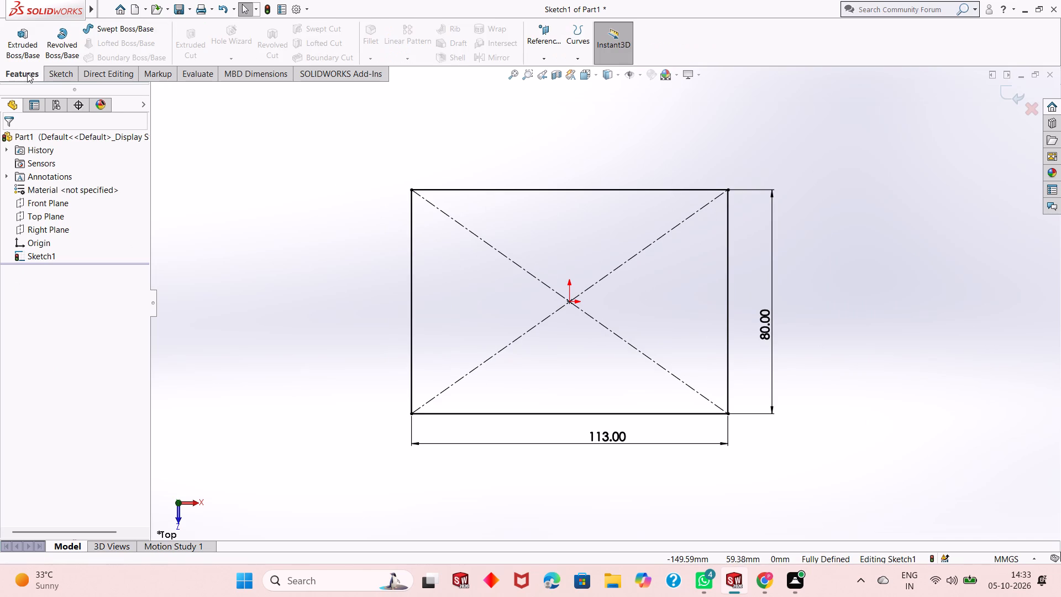
click(23, 46)
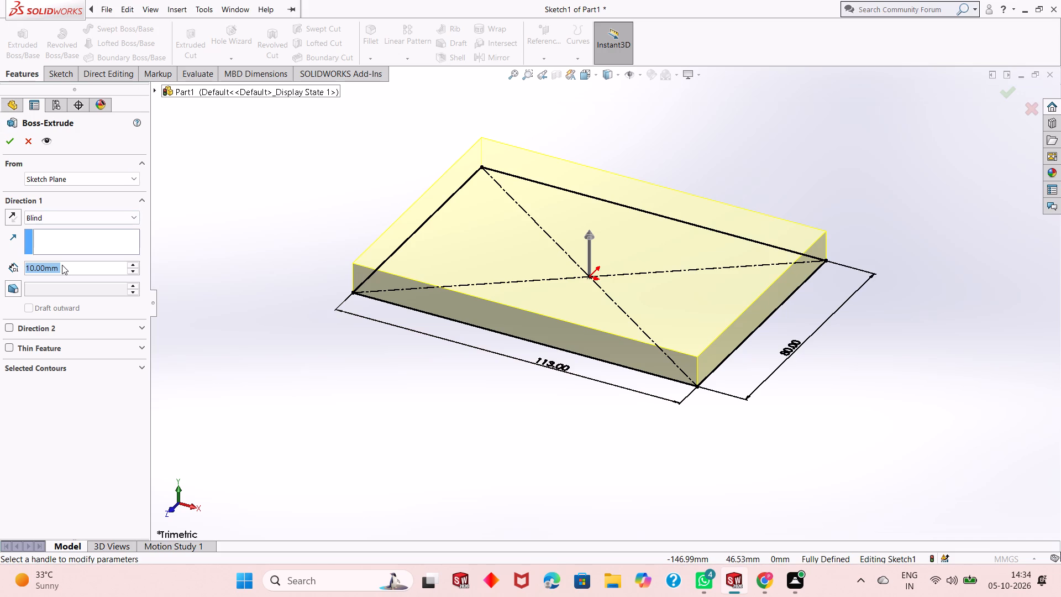
text(7.5)
key(Return)
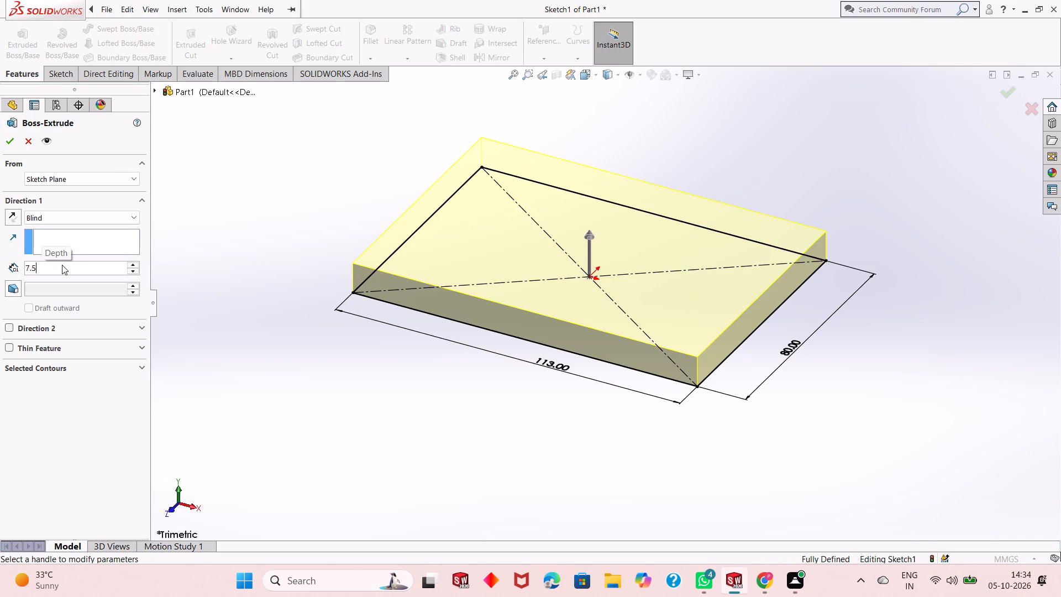
click(6, 143)
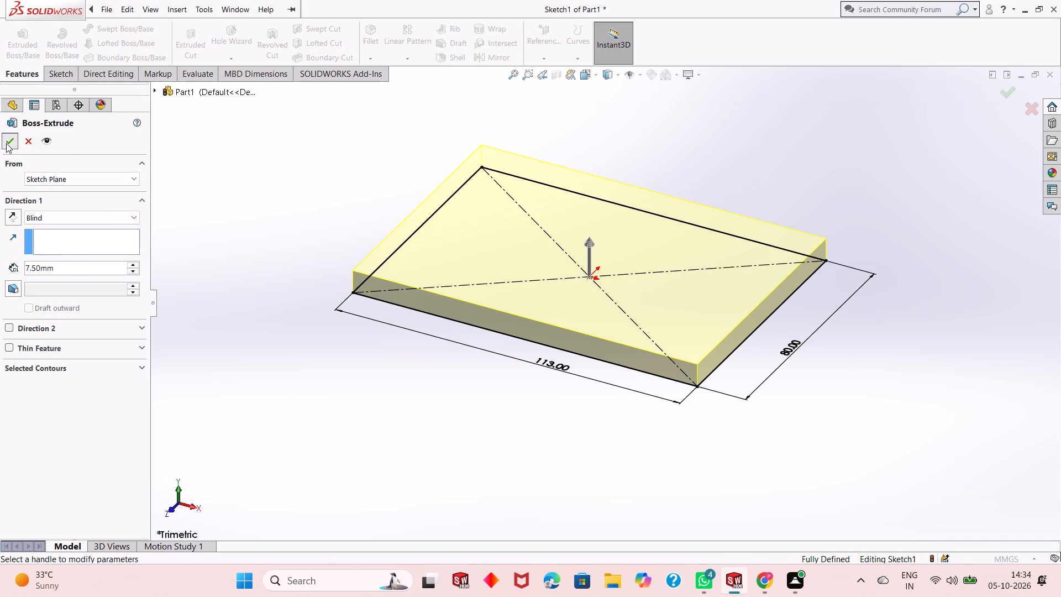
key(Escape)
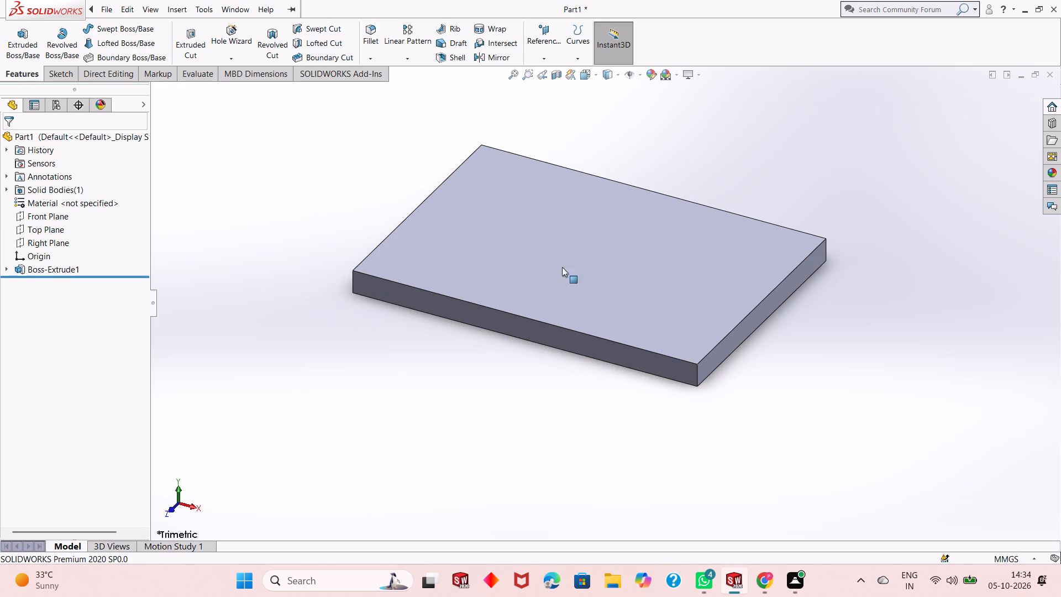
Start a fillet on the plate with its radius set to 15 mm.
scroll(591, 269, up, 1)
scroll(627, 169, down, 1)
scroll(564, 305, up, 1)
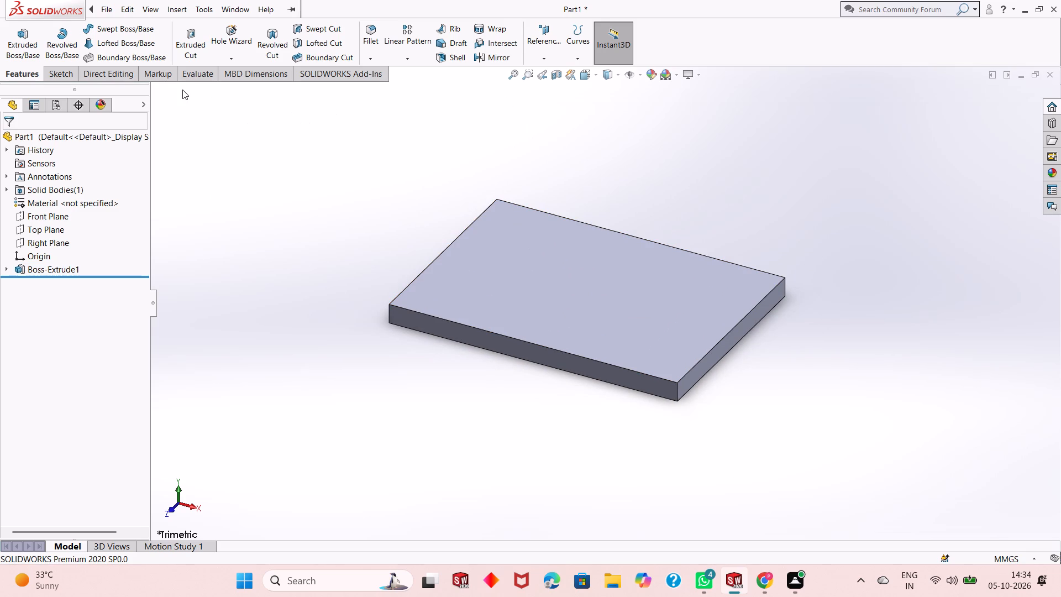
click(368, 27)
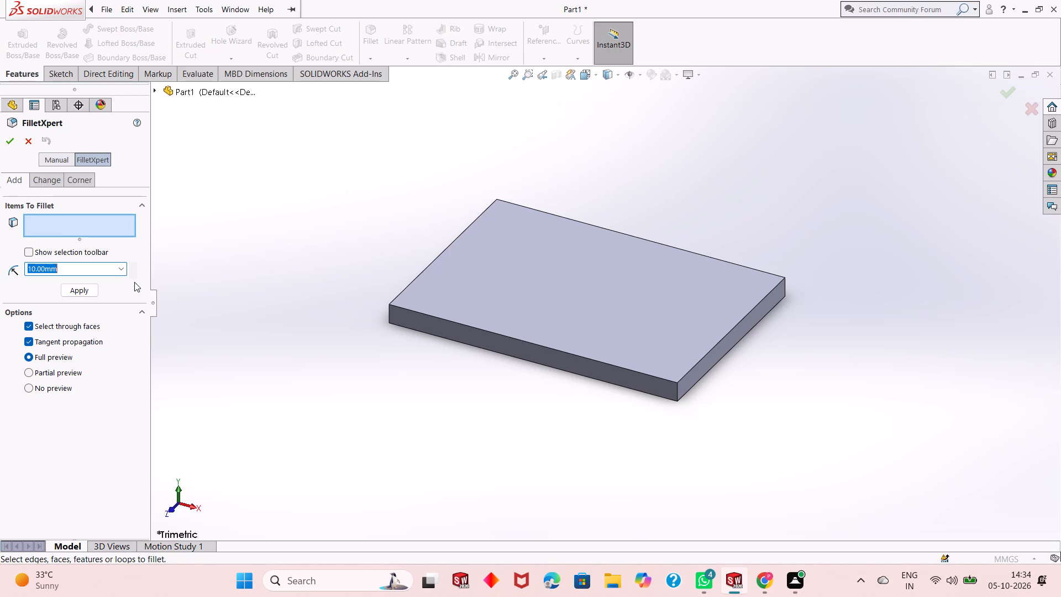
key(2)
key(BackSpace)
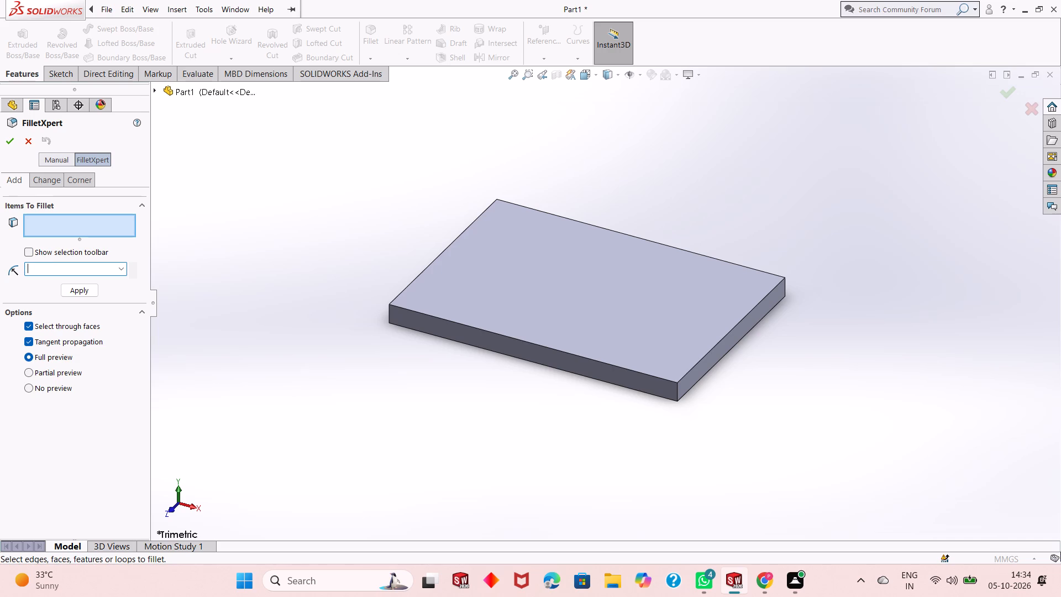
text(15)
key(Return)
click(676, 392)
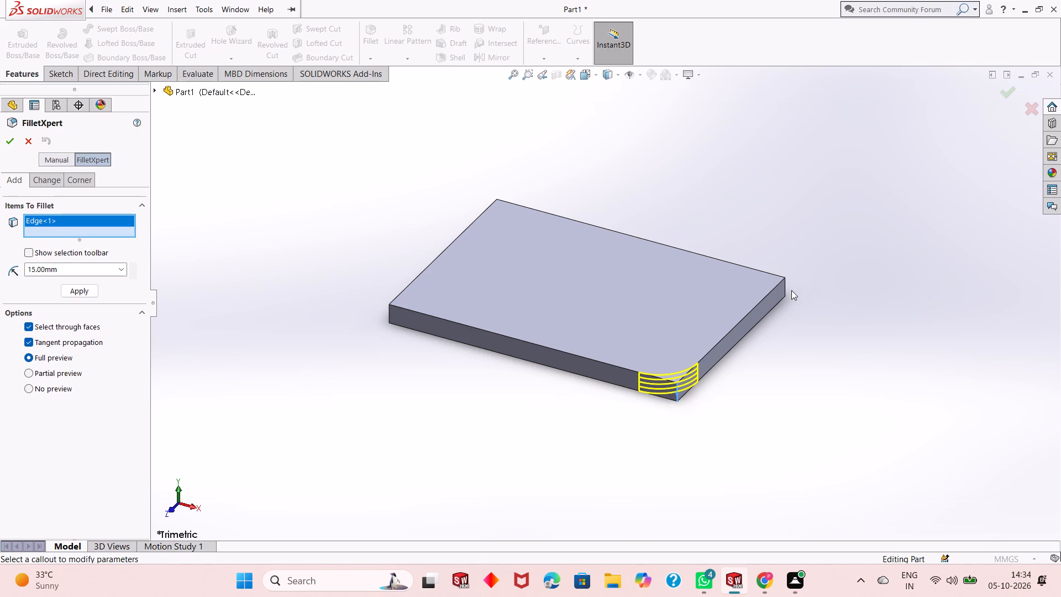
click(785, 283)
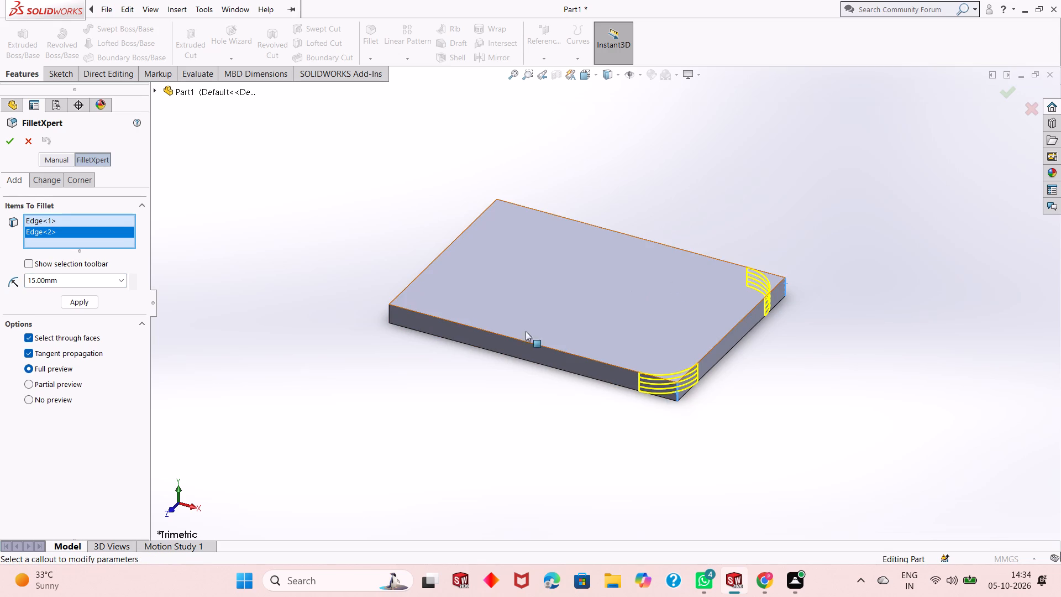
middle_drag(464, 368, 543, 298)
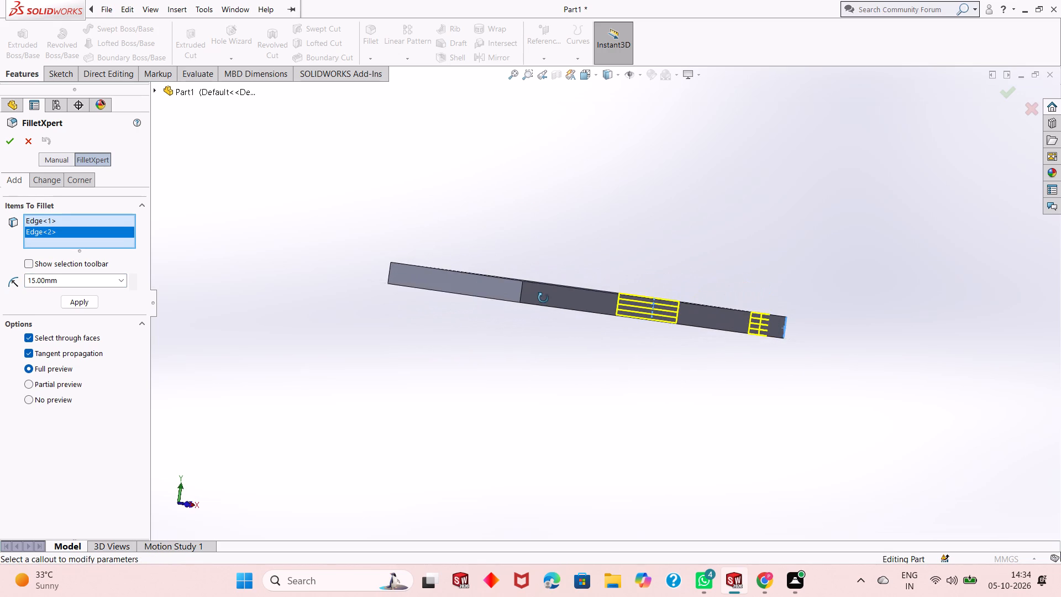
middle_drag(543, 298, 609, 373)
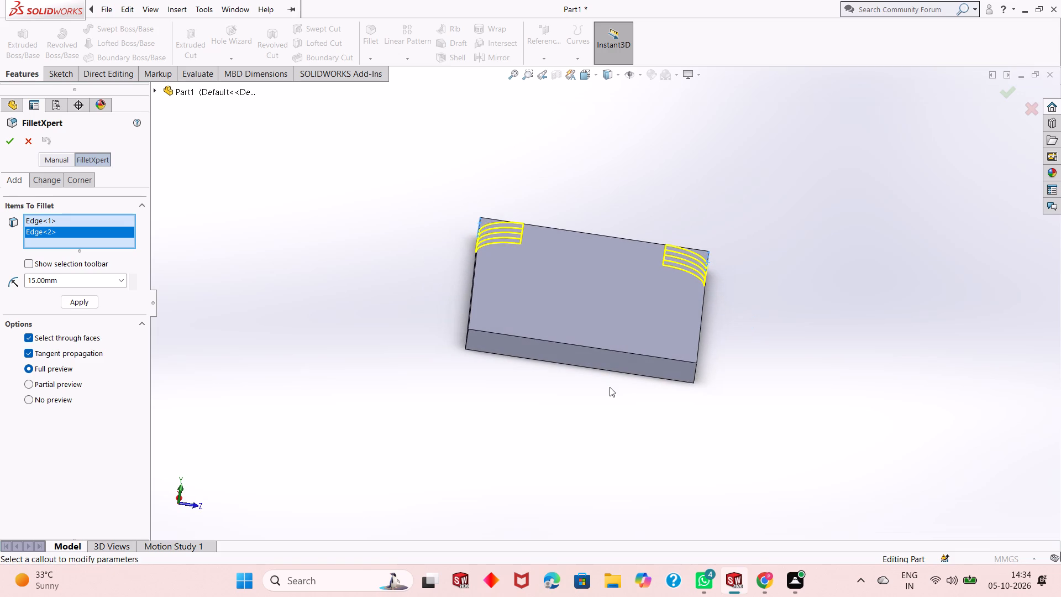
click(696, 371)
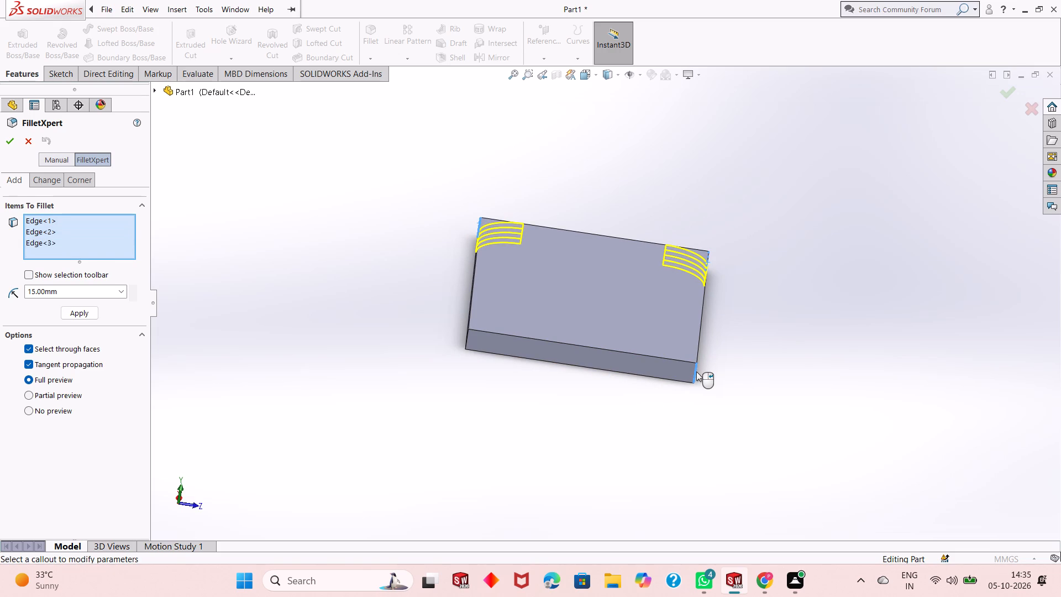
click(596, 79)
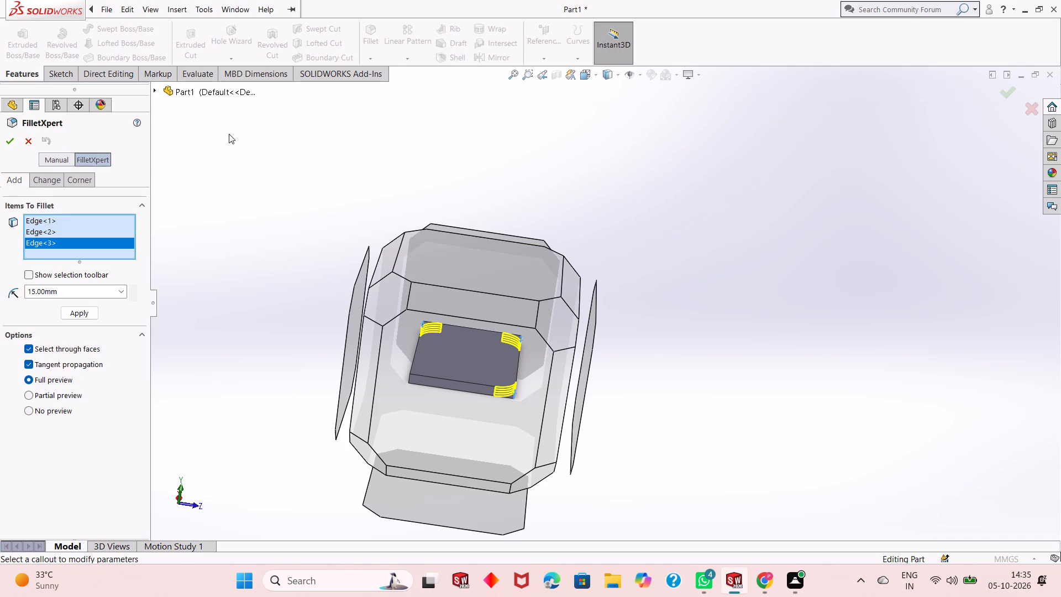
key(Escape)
Fillet the plate's four vertical corner edges with a 15 mm radius.
scroll(691, 283, down, 2)
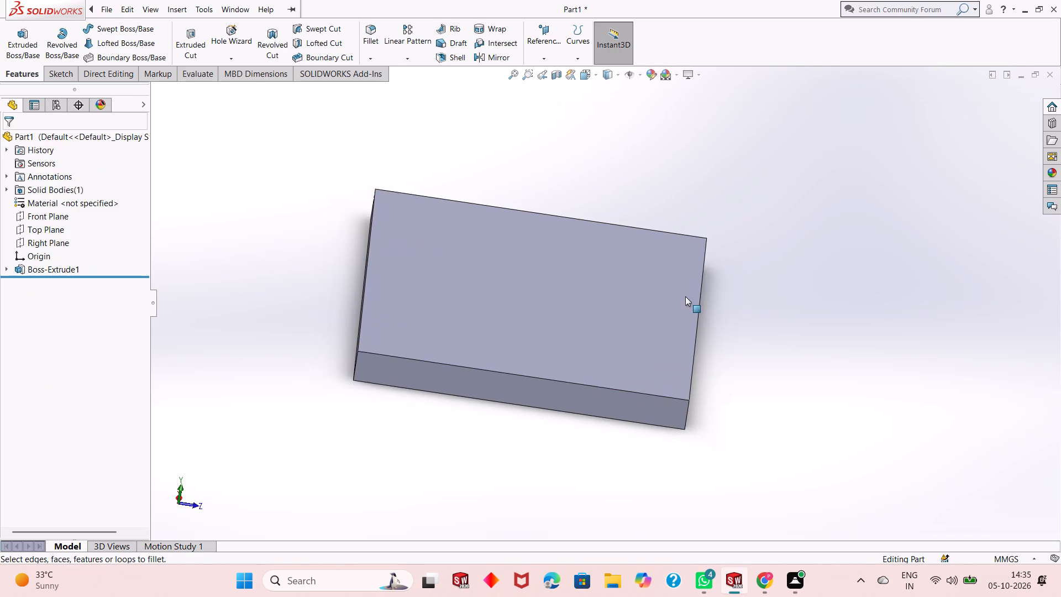
scroll(685, 296, up, 1)
click(370, 36)
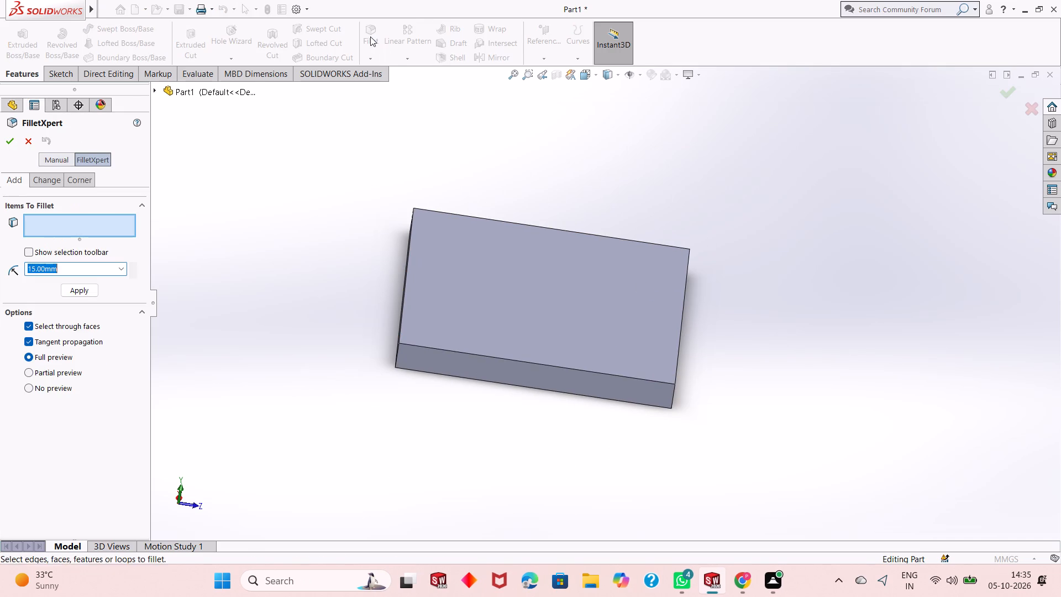
click(396, 354)
click(673, 400)
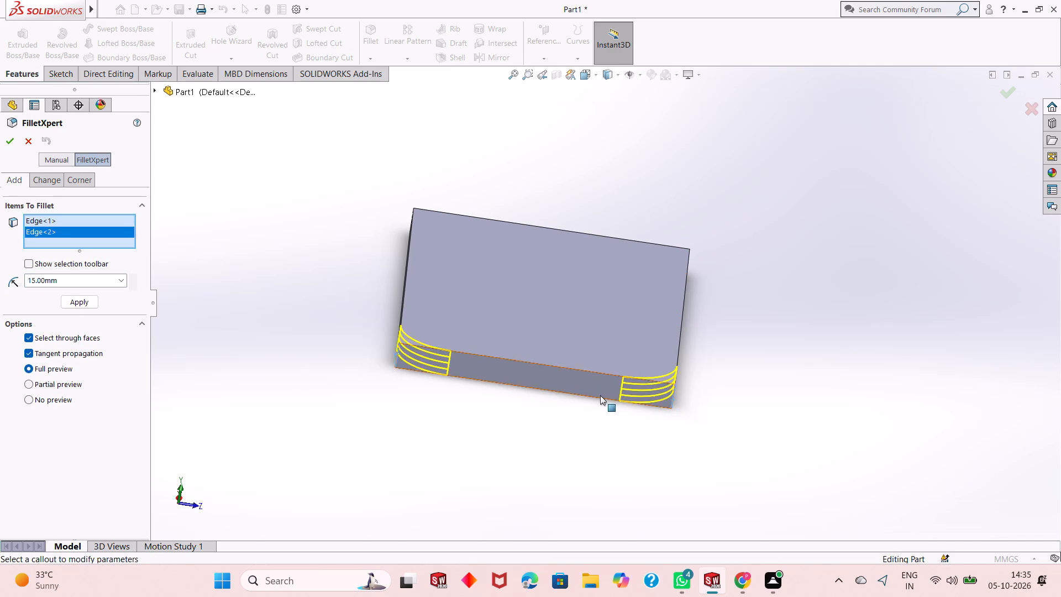
middle_drag(600, 395, 389, 400)
scroll(584, 339, up, 1)
scroll(484, 416, up, 2)
scroll(526, 375, down, 7)
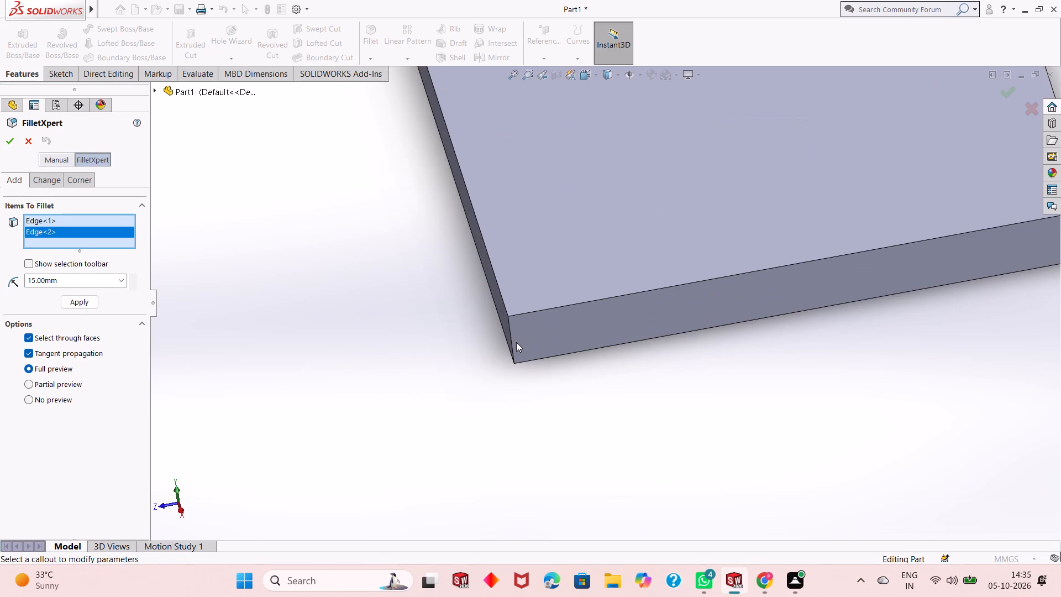
click(511, 345)
scroll(491, 376, up, 3)
middle_drag(745, 355, 746, 305)
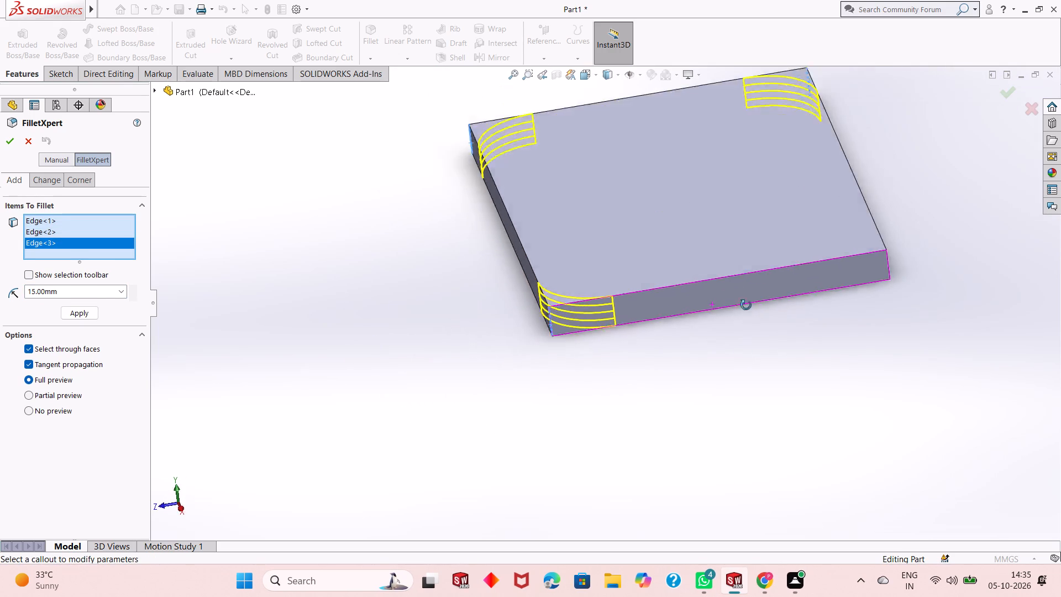
middle_drag(746, 305, 755, 245)
middle_drag(804, 313, 712, 334)
scroll(586, 341, down, 2)
middle_drag(580, 316, 582, 323)
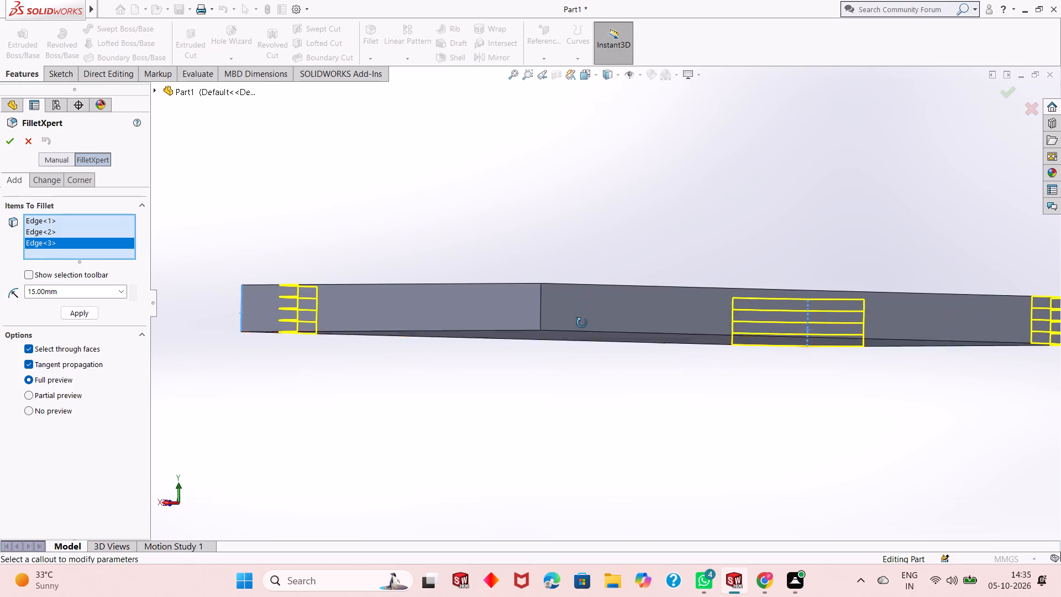
middle_drag(582, 323, 566, 383)
scroll(484, 468, up, 1)
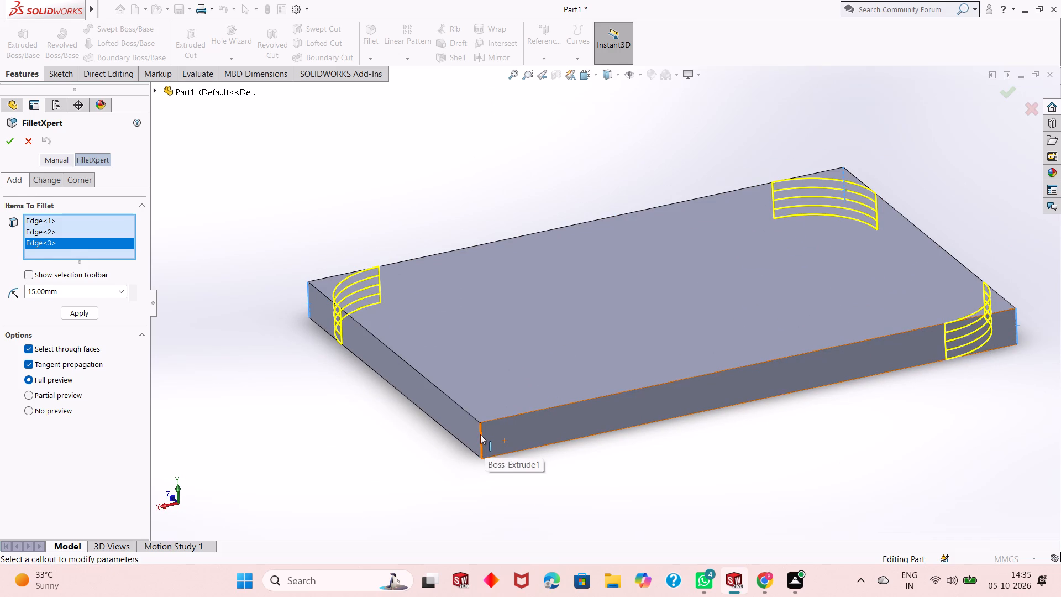
click(480, 434)
click(4, 140)
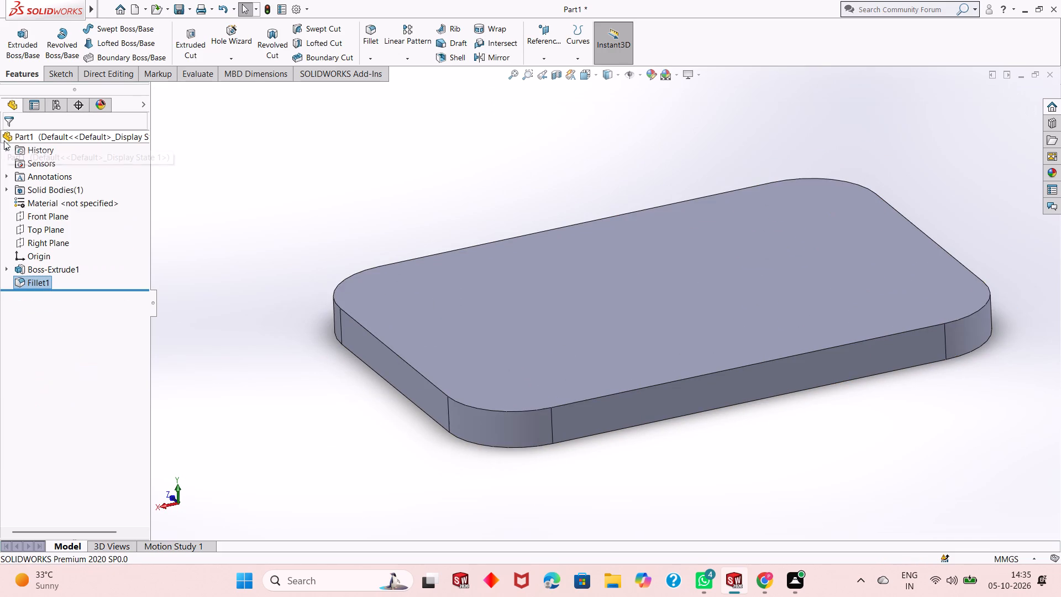
key(Escape)
Open a new sketch on the plate's top face, viewed straight on.
scroll(497, 359, up, 3)
middle_drag(712, 287, 683, 315)
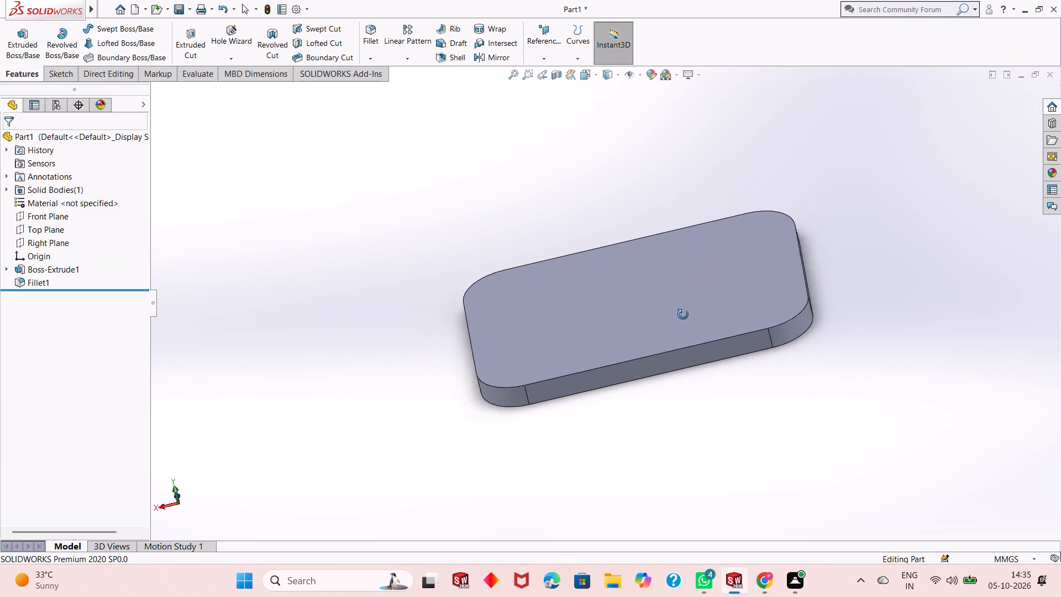
middle_drag(683, 315, 677, 323)
middle_drag(663, 306, 675, 331)
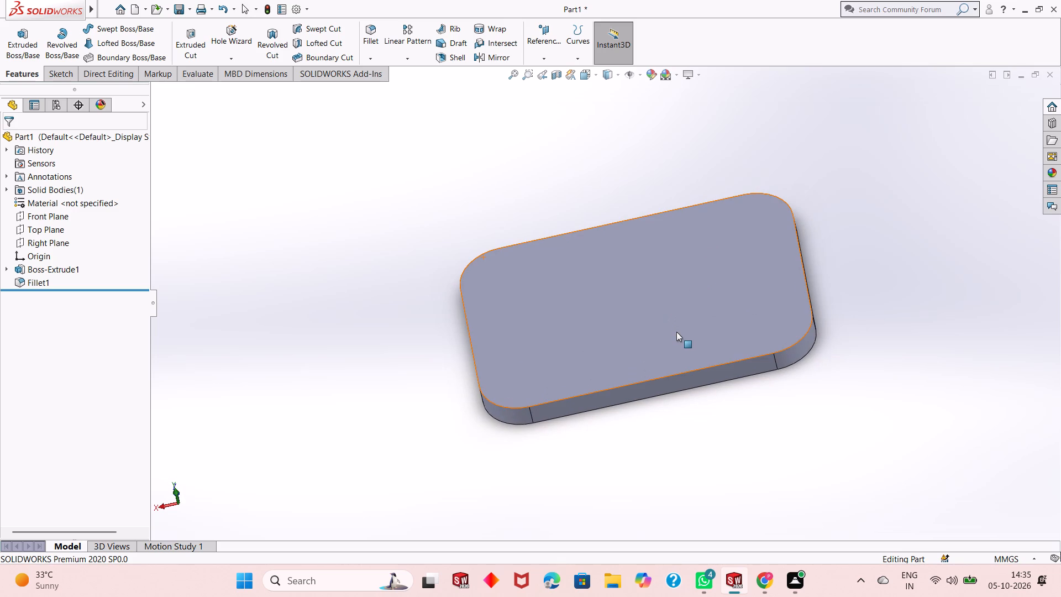
click(595, 360)
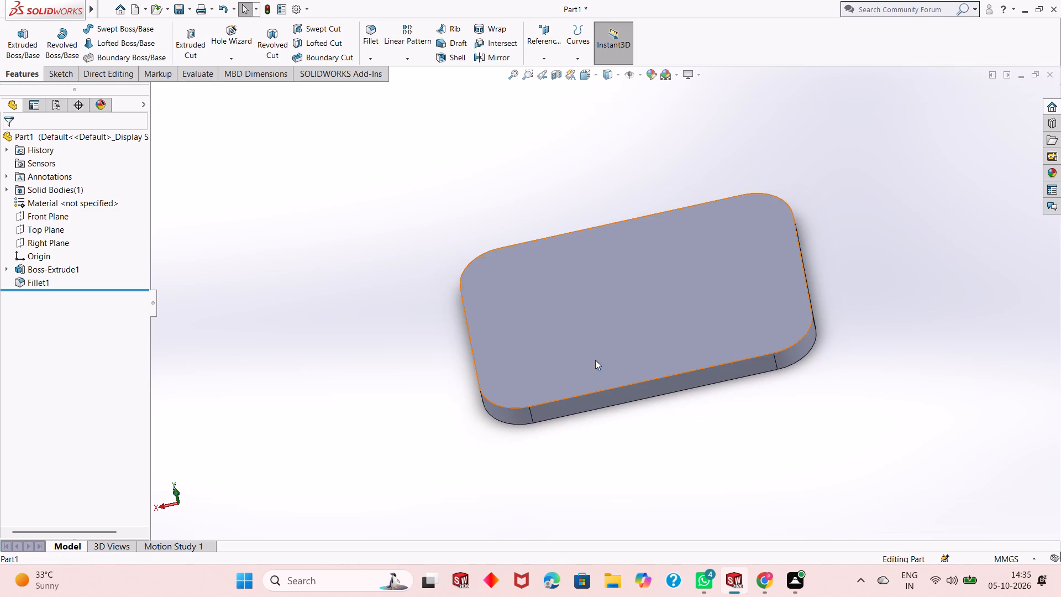
click(644, 327)
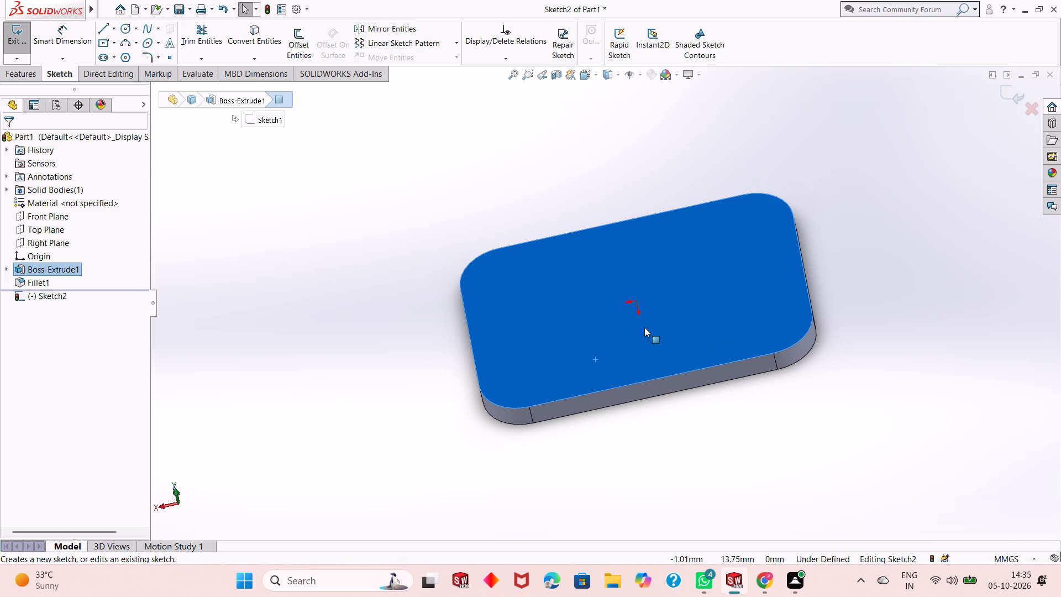
key(ctrl+8)
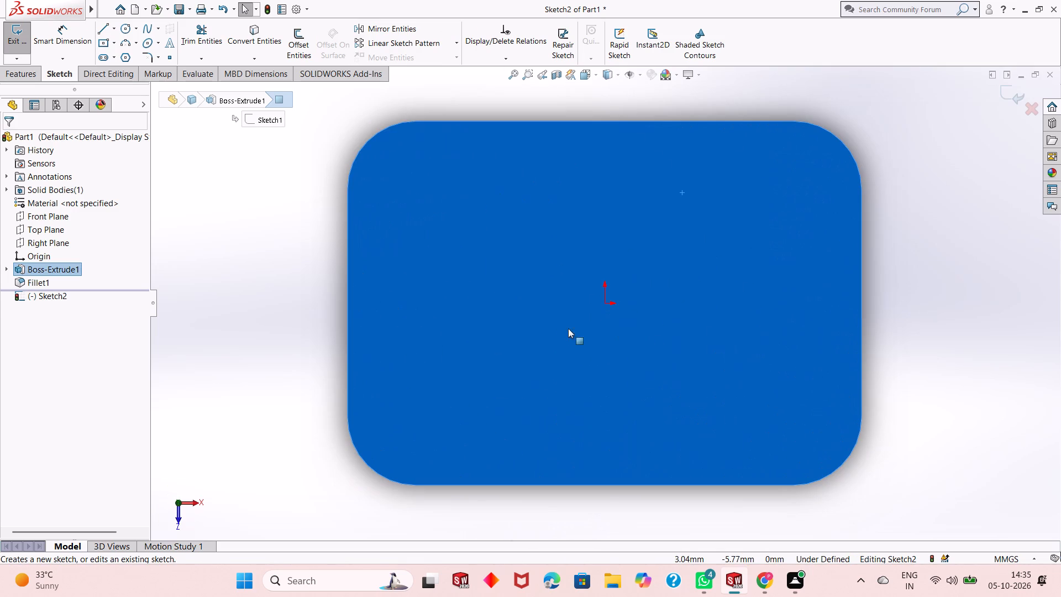
click(265, 259)
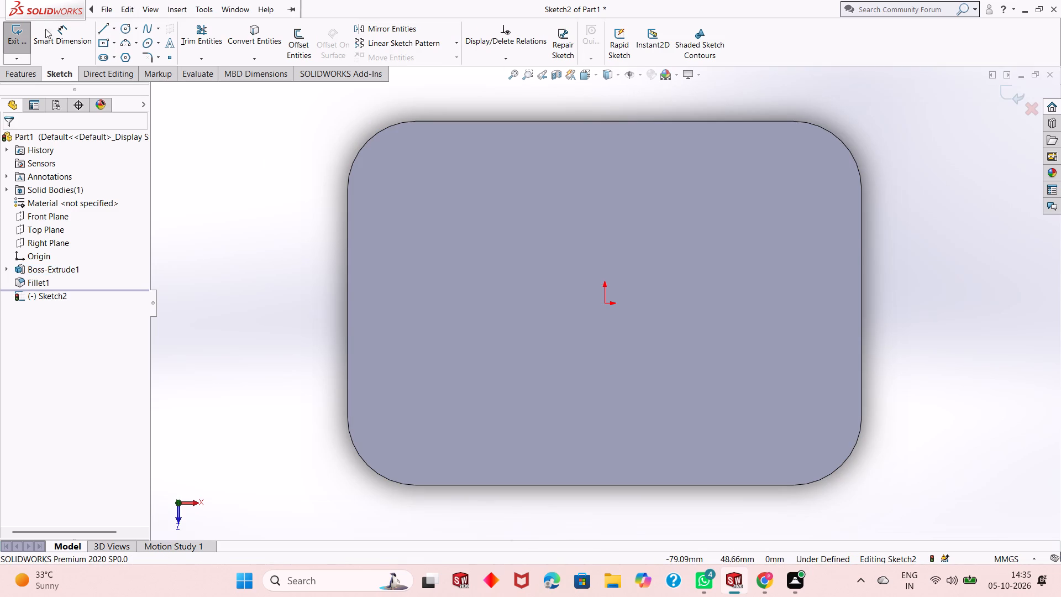
Sketch circles concentric with the four rounded corners: radius about 5.8 mm at both upper corners, 8.1 mm lower-left and 6 mm lower-right.
click(126, 28)
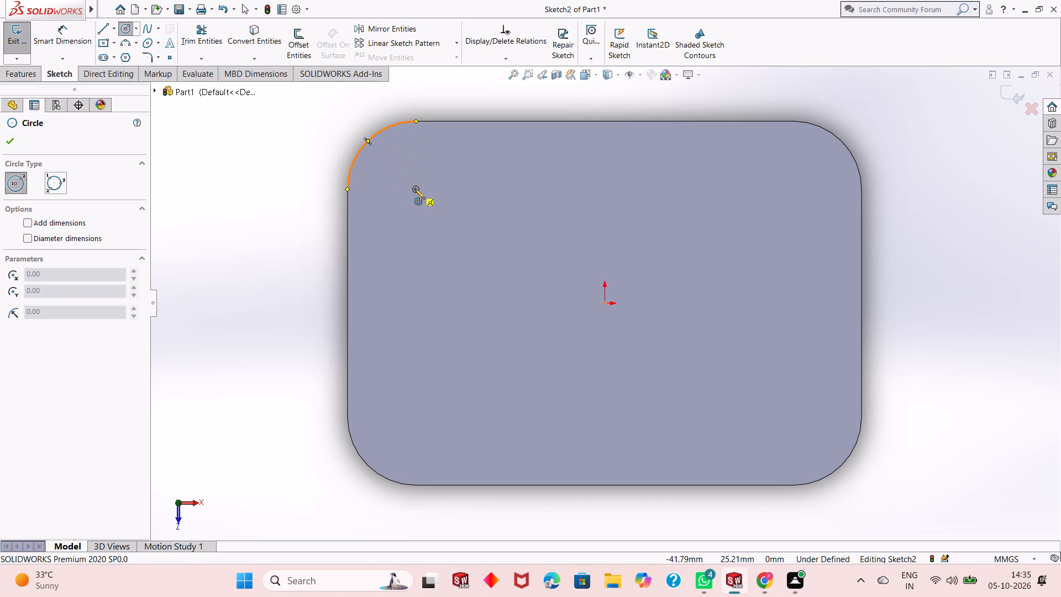
click(415, 190)
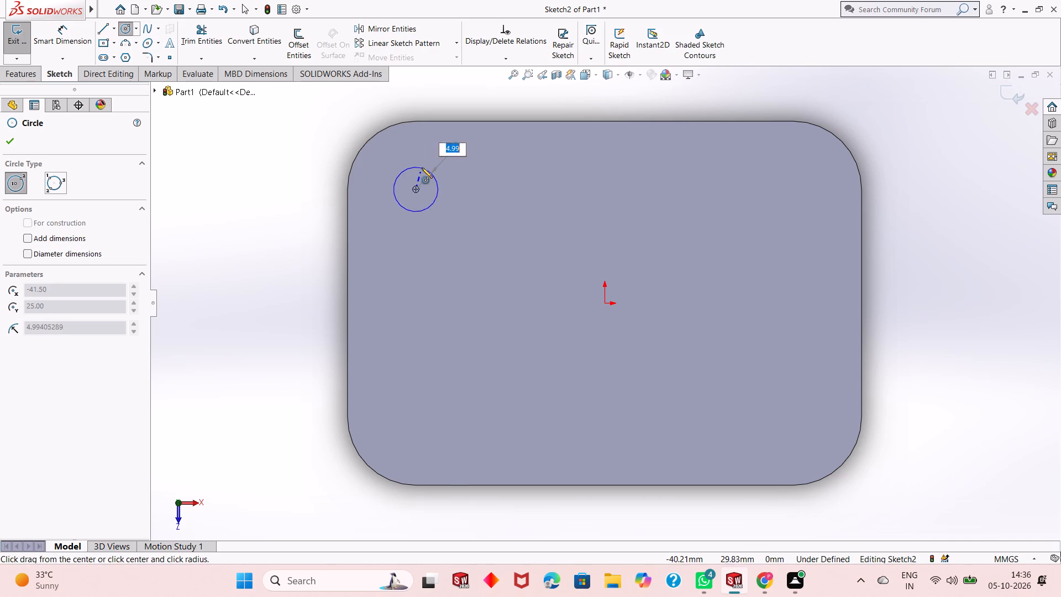
click(422, 164)
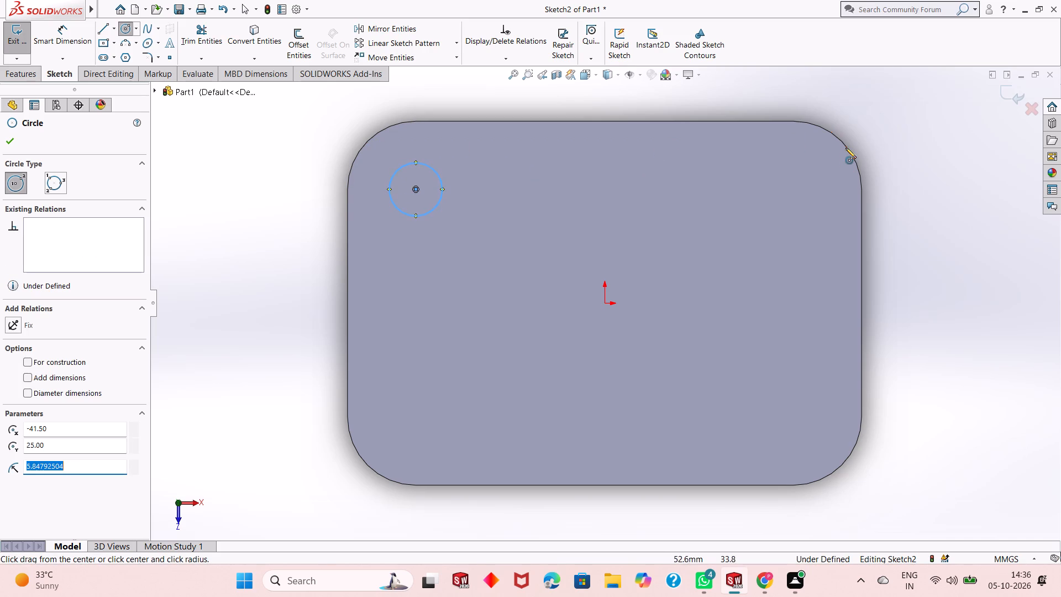
click(793, 188)
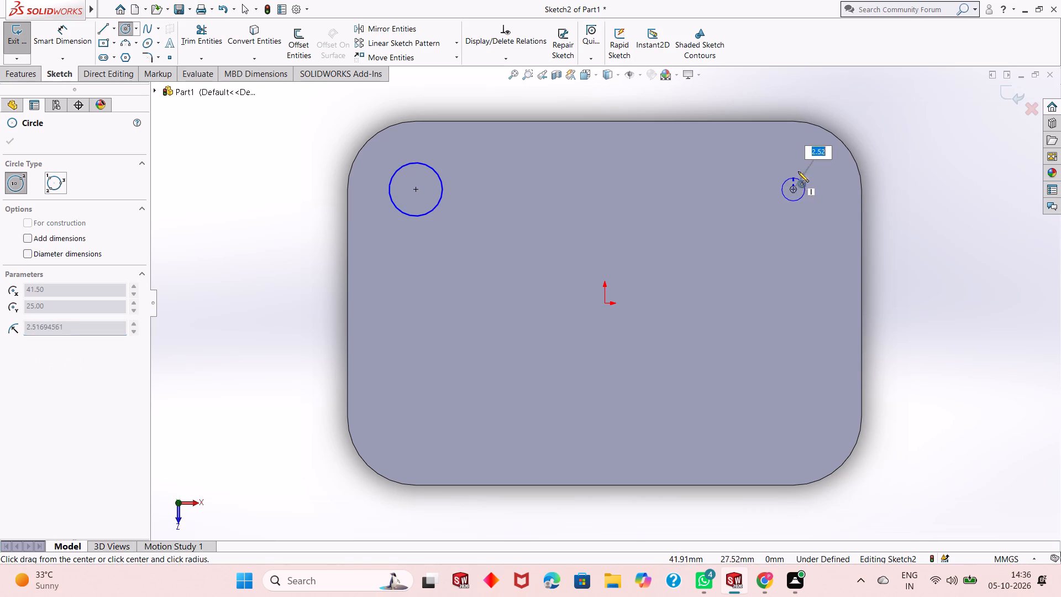
click(803, 165)
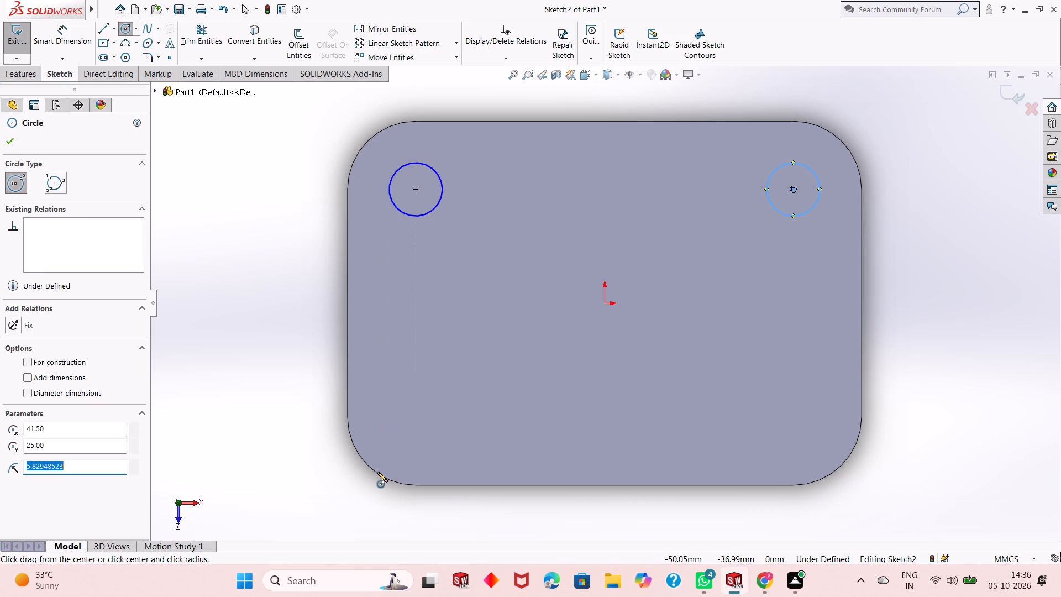
click(417, 418)
click(434, 385)
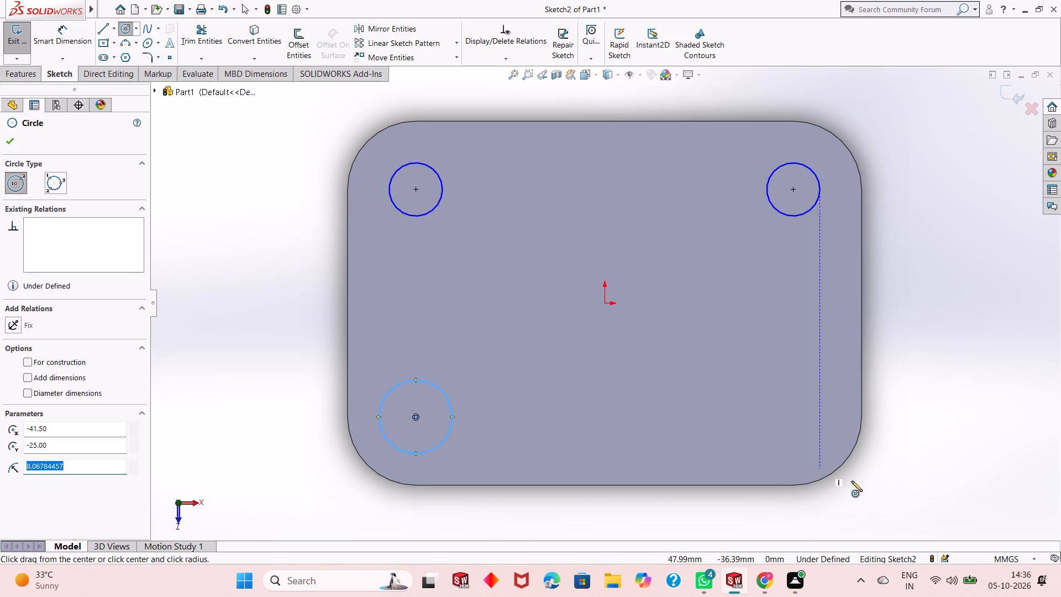
click(792, 417)
click(792, 444)
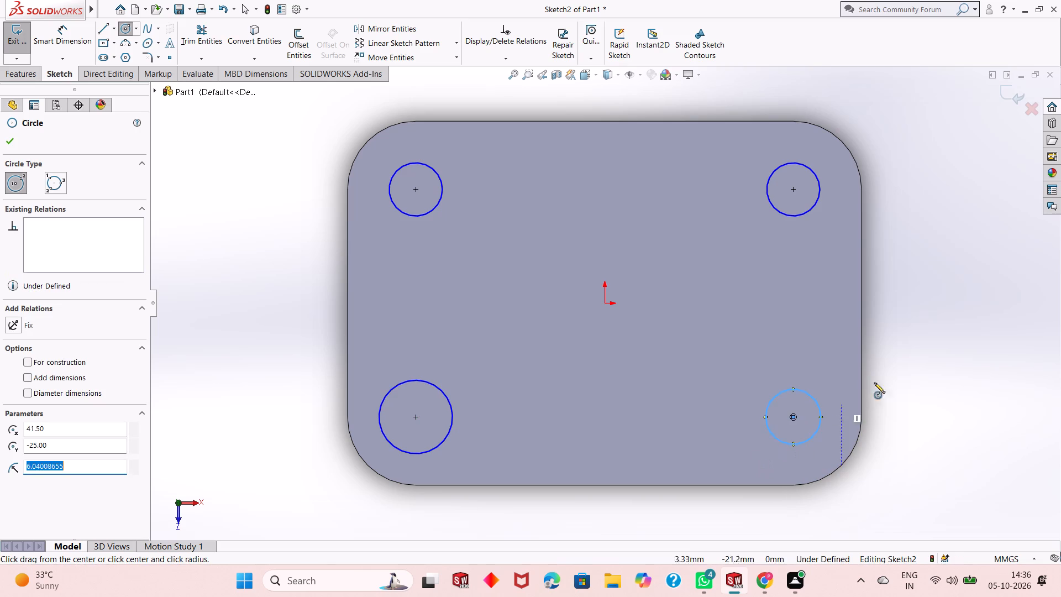
right_click(933, 311)
click(938, 321)
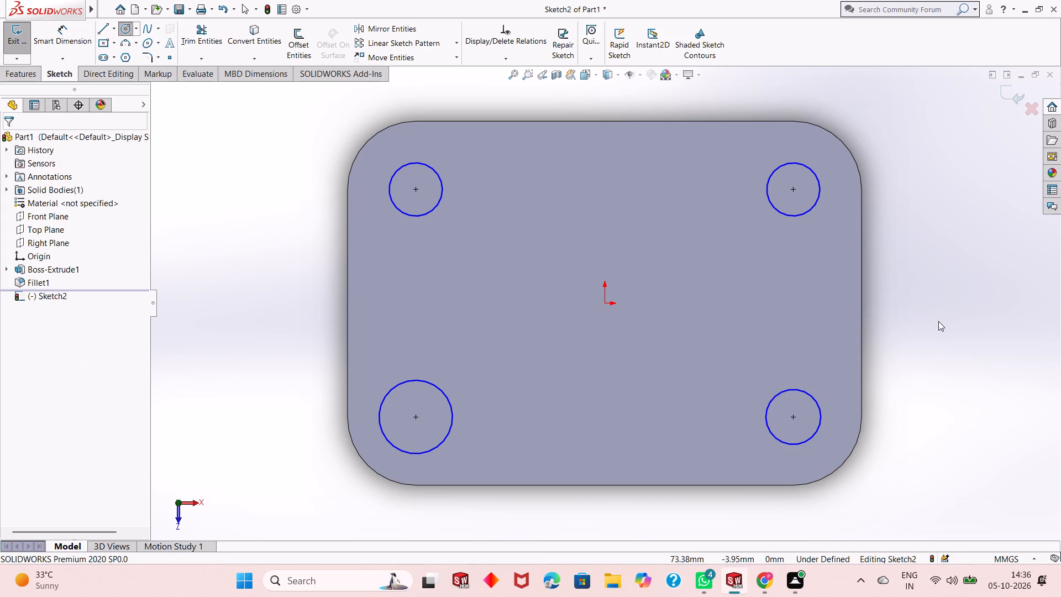
Dimension the two upper corner circles to a diameter of 10 mm each.
click(48, 40)
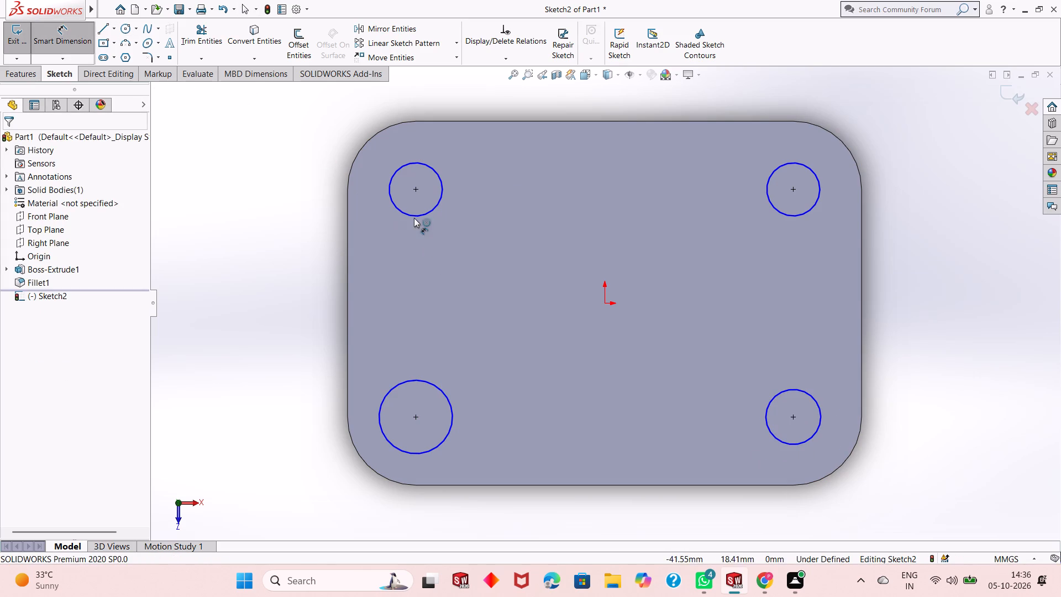
click(414, 218)
click(297, 331)
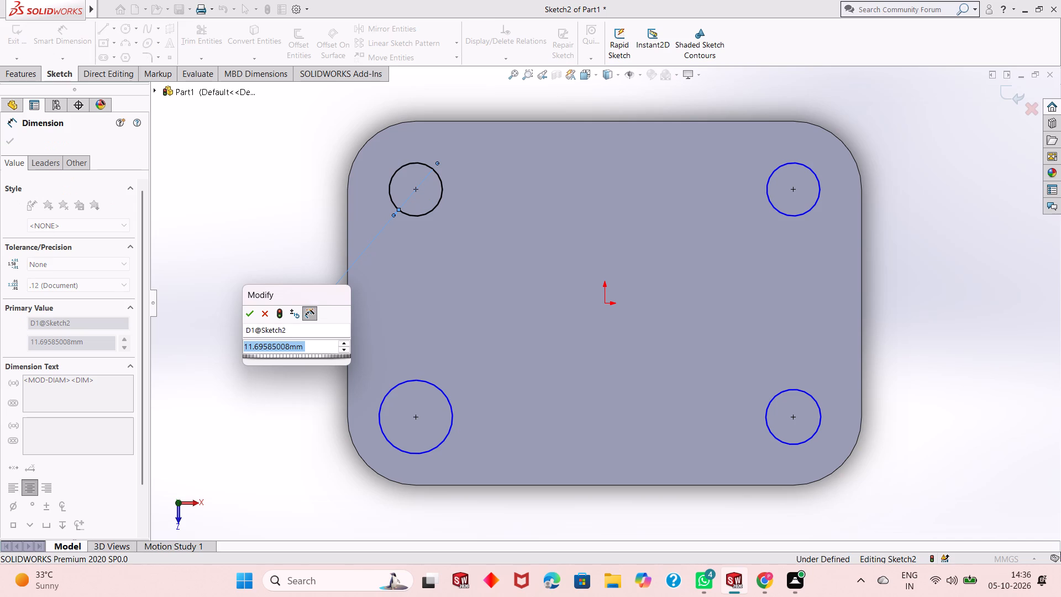
text(10)
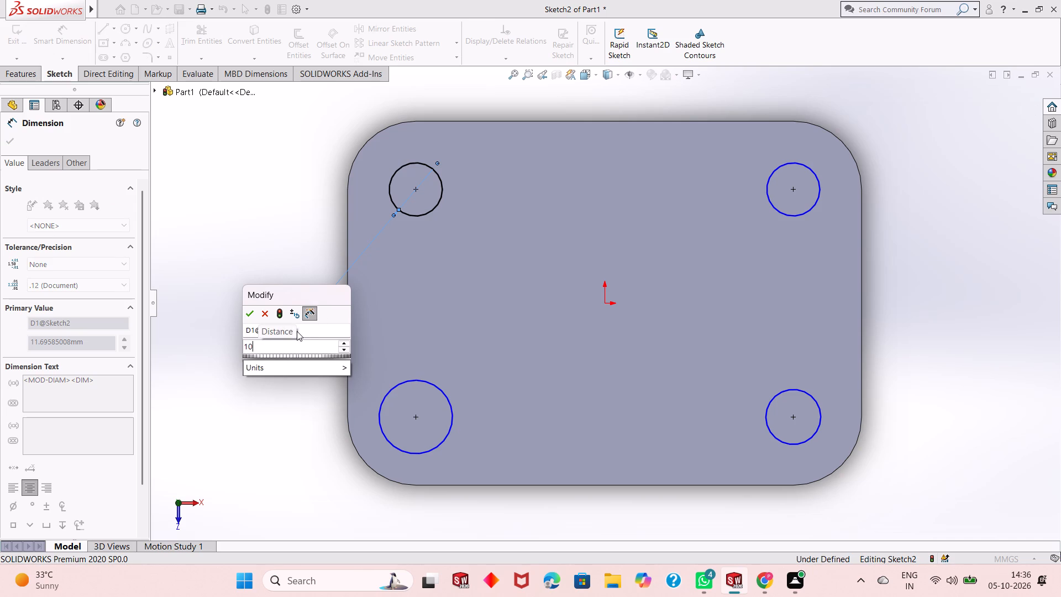
key(Return)
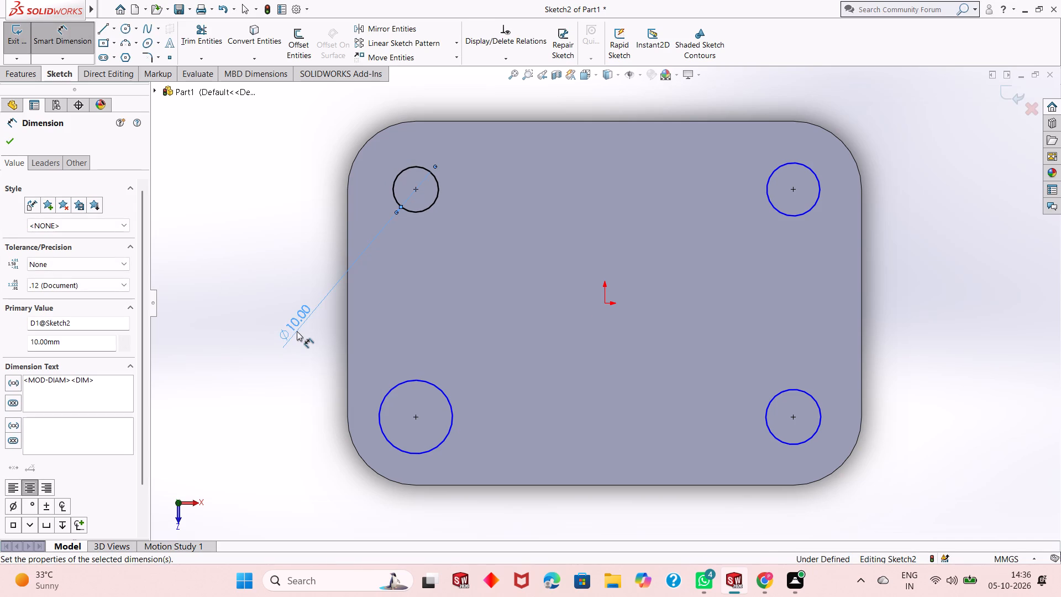
click(817, 207)
click(815, 204)
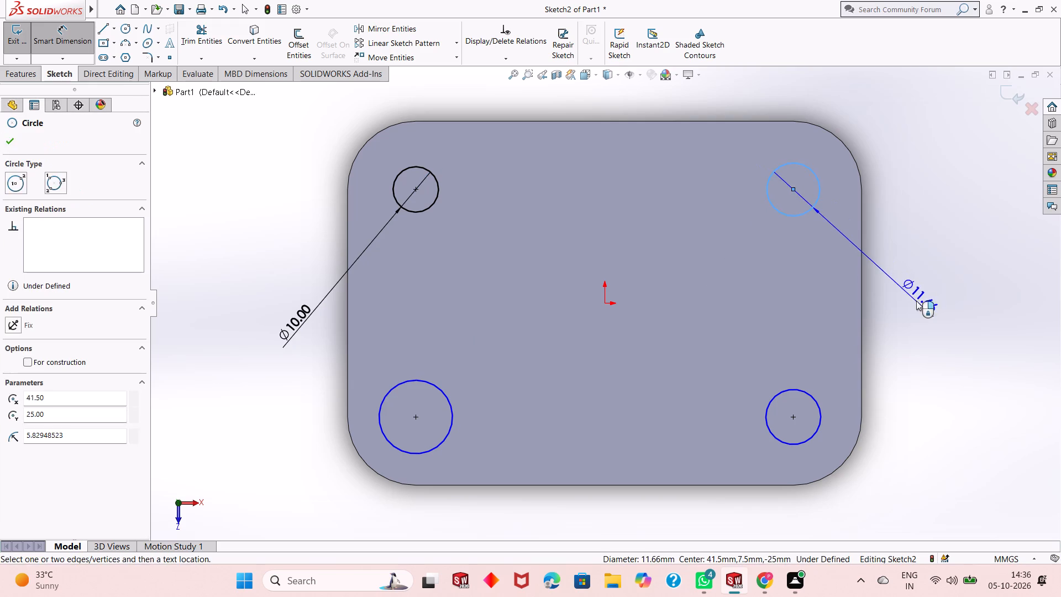
click(916, 301)
text(10)
key(Return)
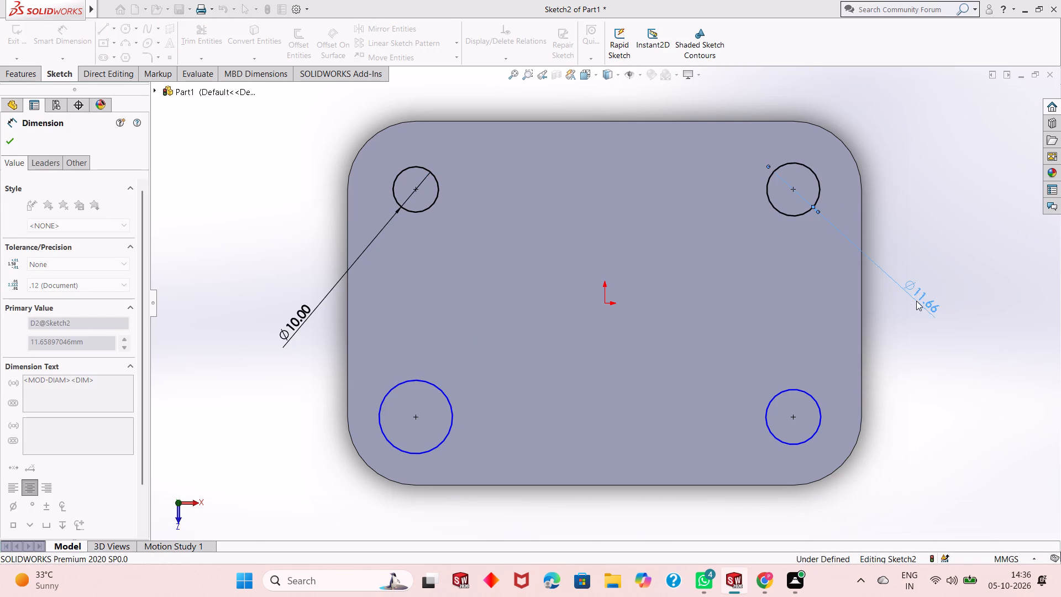
Dimension the lower-right and lower-left corner circles to a diameter of 10 mm each.
click(815, 402)
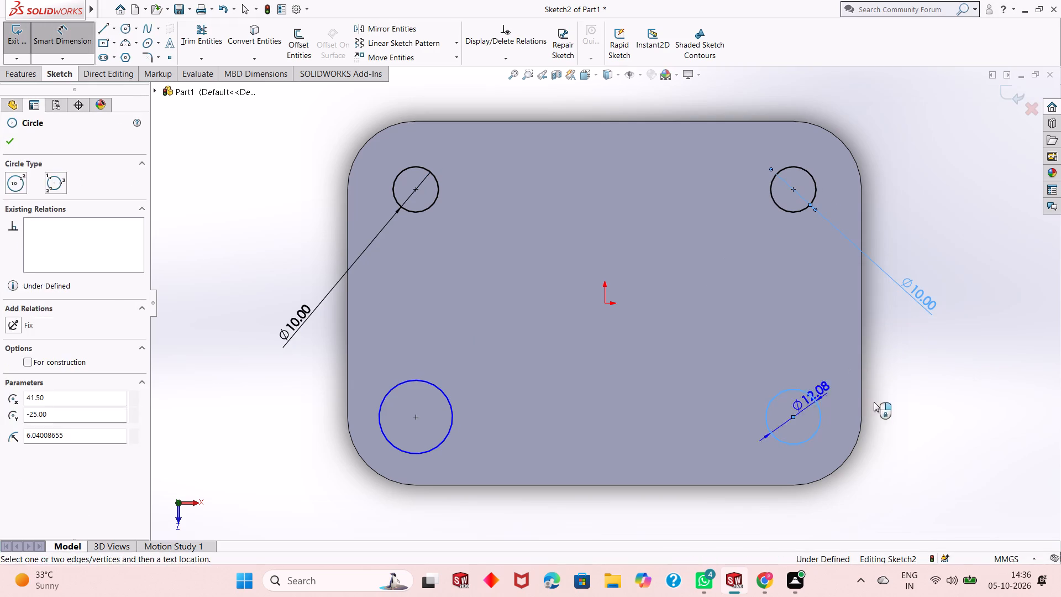
click(910, 410)
text(10)
key(Return)
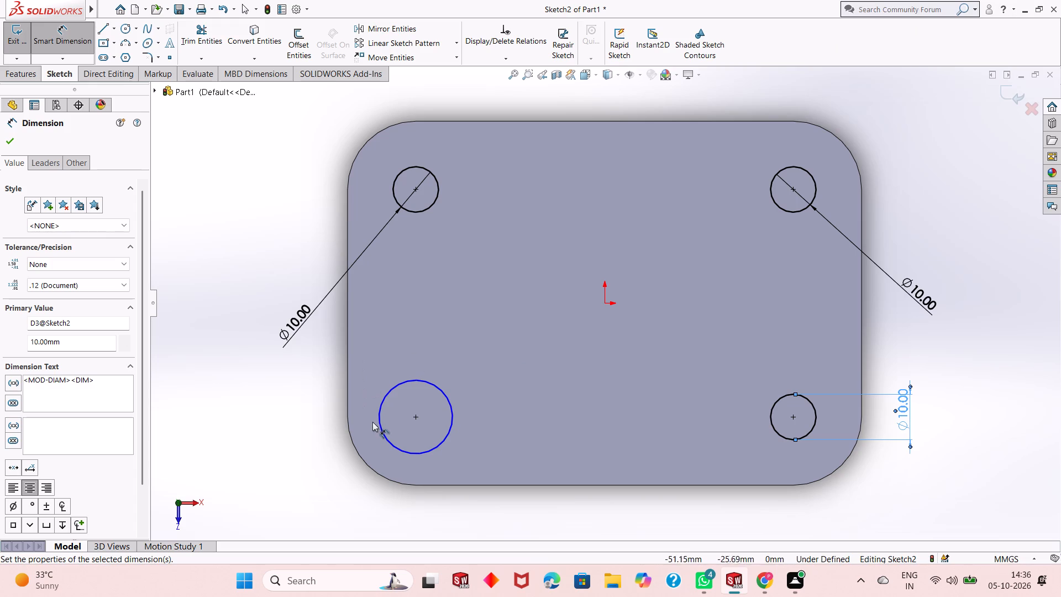
click(385, 437)
click(292, 515)
text(10)
key(Return)
scroll(543, 308, up, 2)
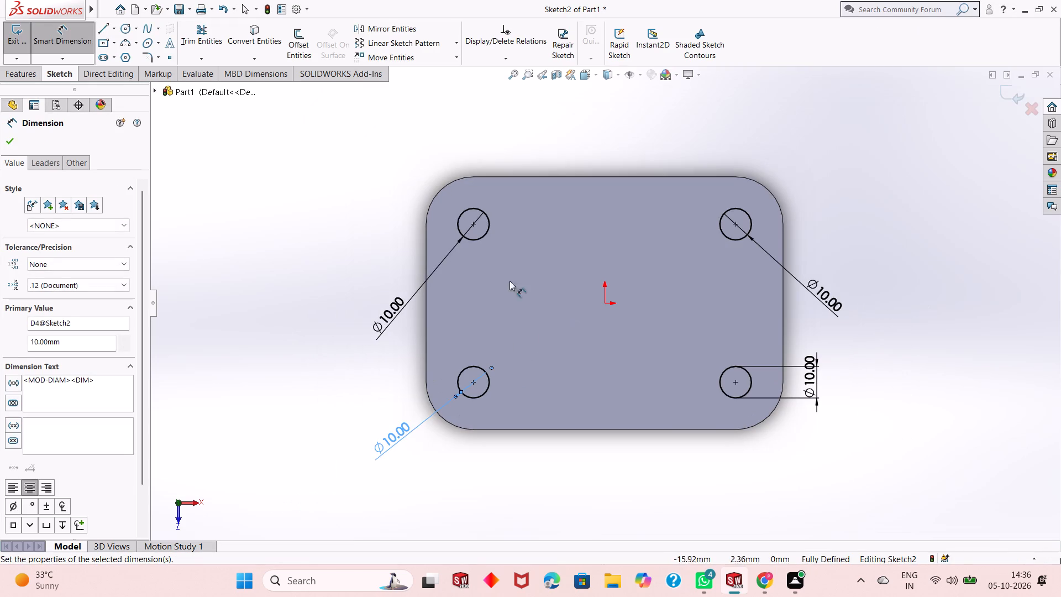
right_click(269, 214)
click(321, 250)
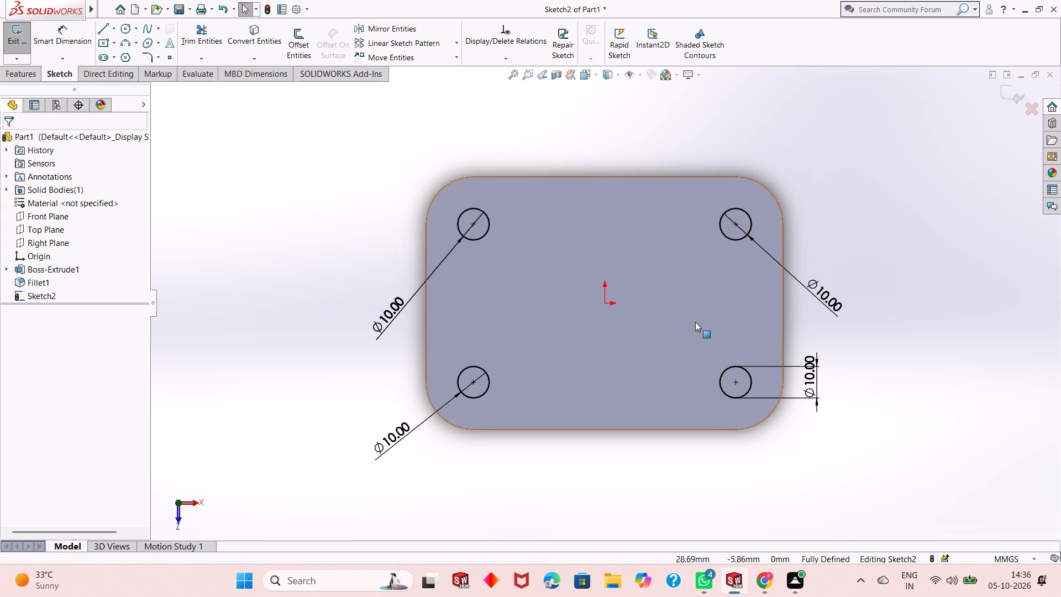
Extrude-cut the four corner circles into the plate with a blind depth of 7.5 mm.
scroll(695, 322, up, 1)
middle_drag(610, 338, 611, 228)
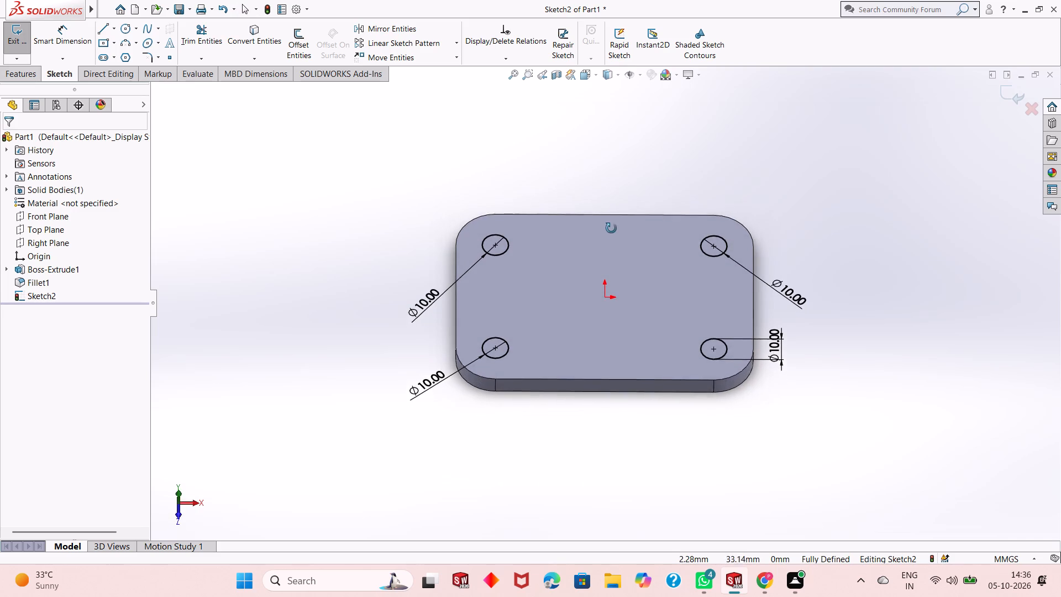
middle_drag(611, 228, 613, 211)
click(31, 74)
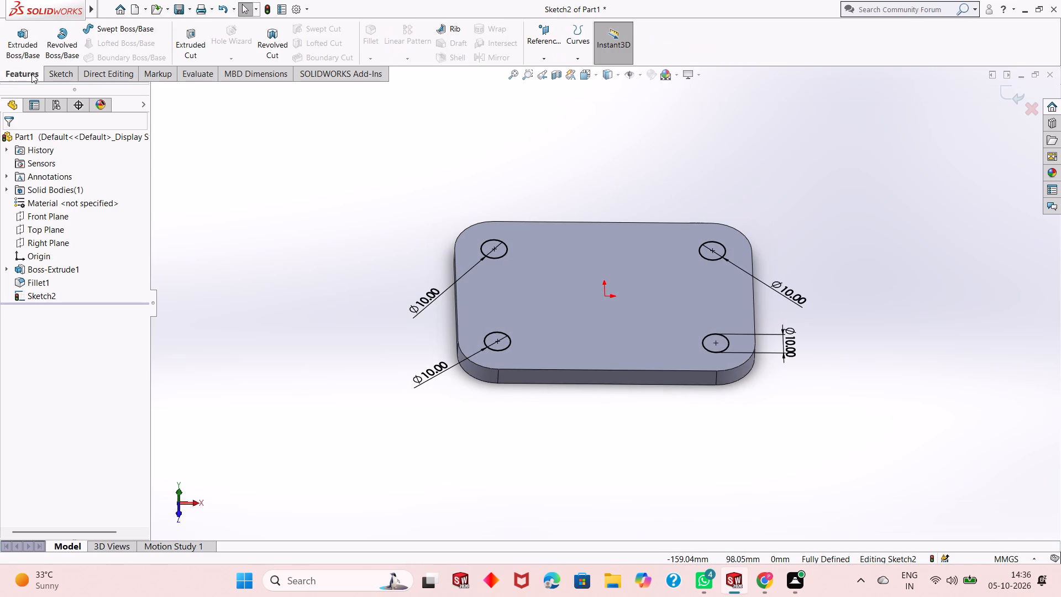
click(187, 39)
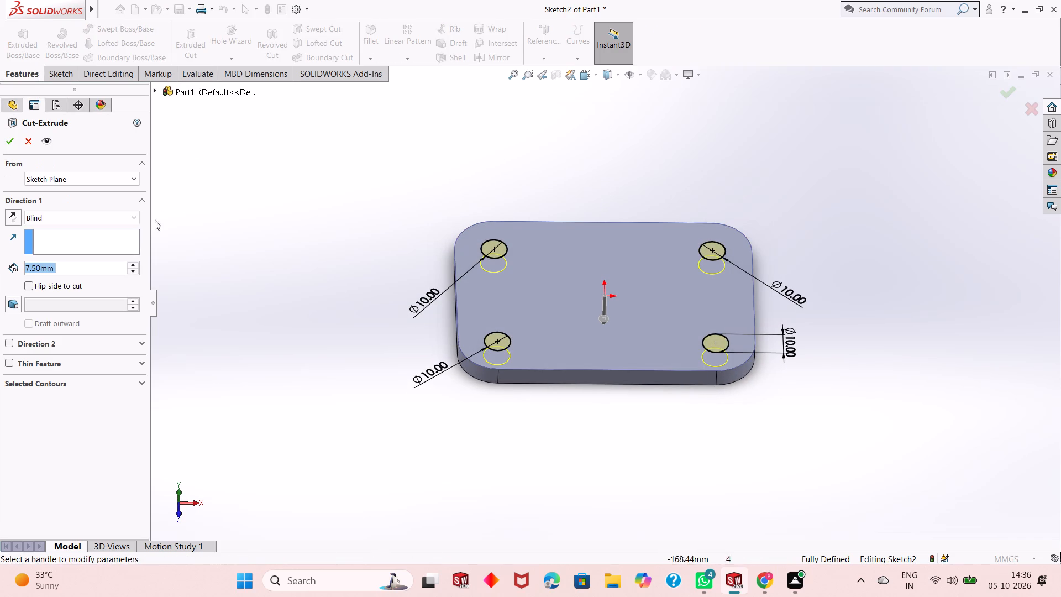
click(10, 142)
click(366, 285)
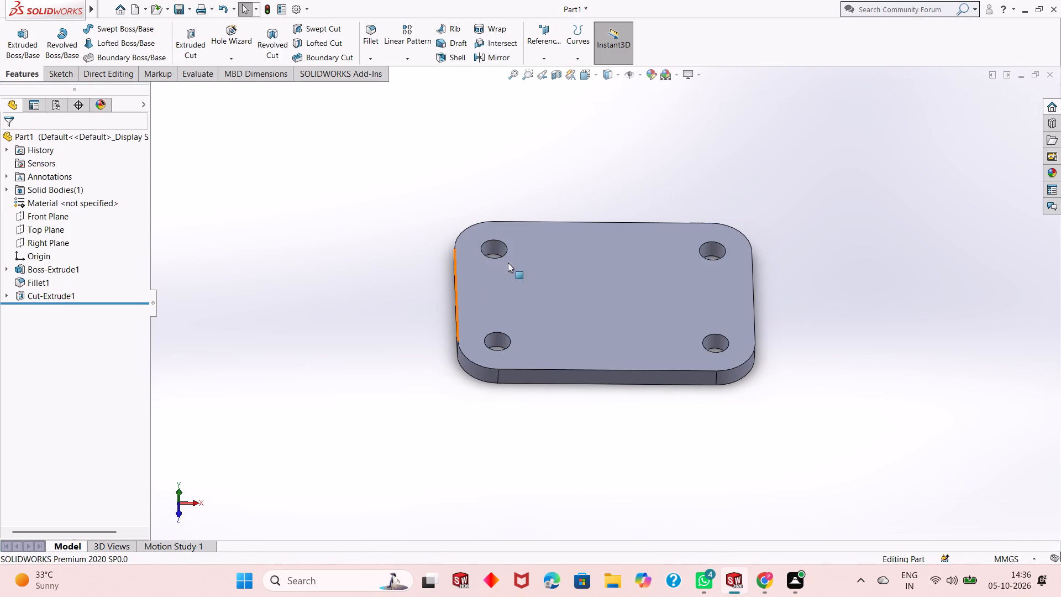
Examine the plate and its four corner holes from above, the side and below.
middle_drag(508, 263, 512, 270)
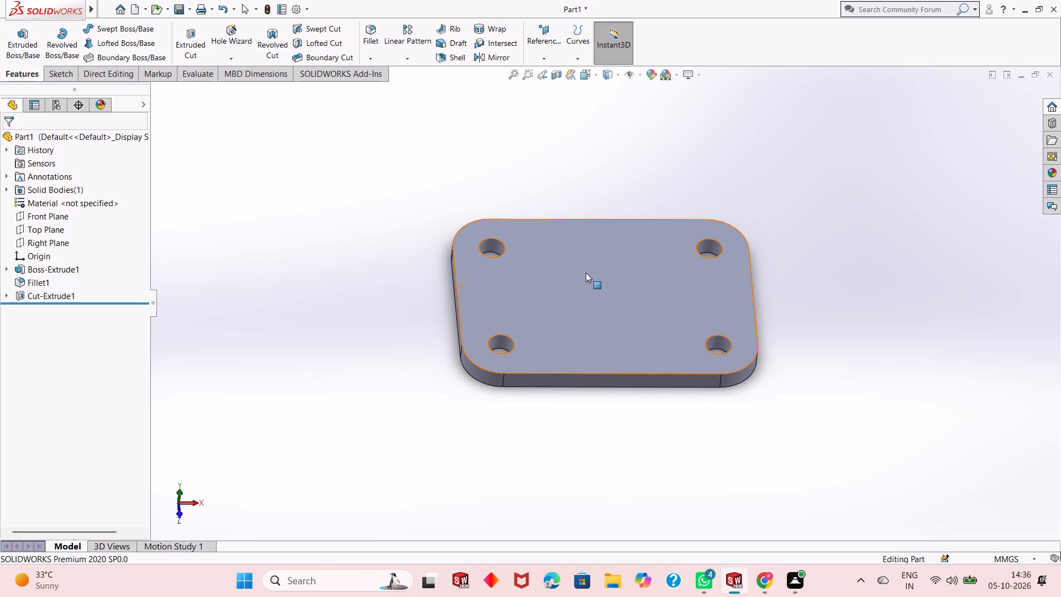
middle_click(586, 273)
middle_drag(656, 266, 647, 236)
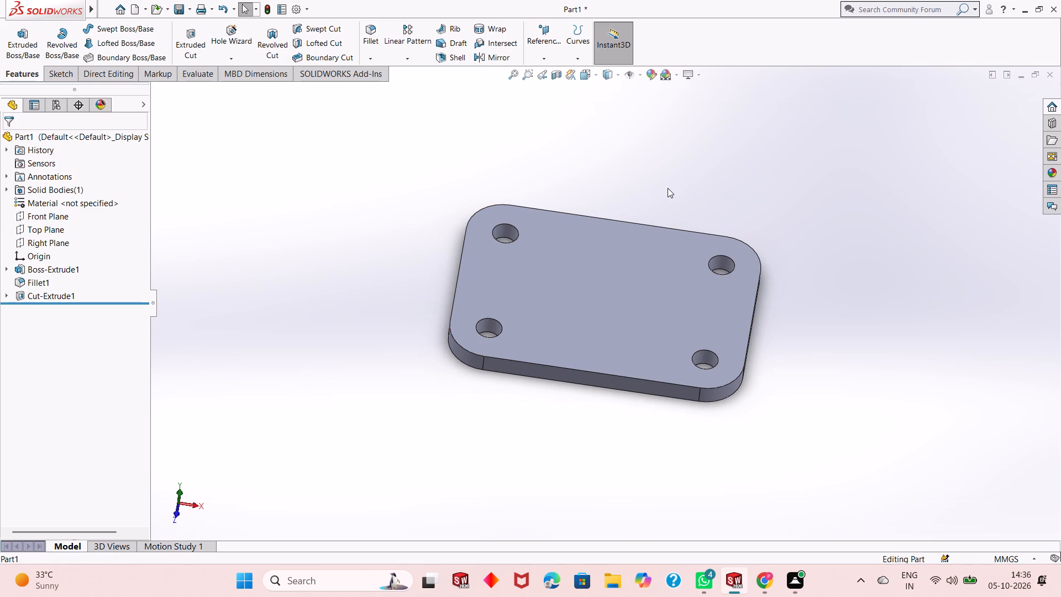
scroll(692, 184, down, 2)
scroll(648, 329, up, 1)
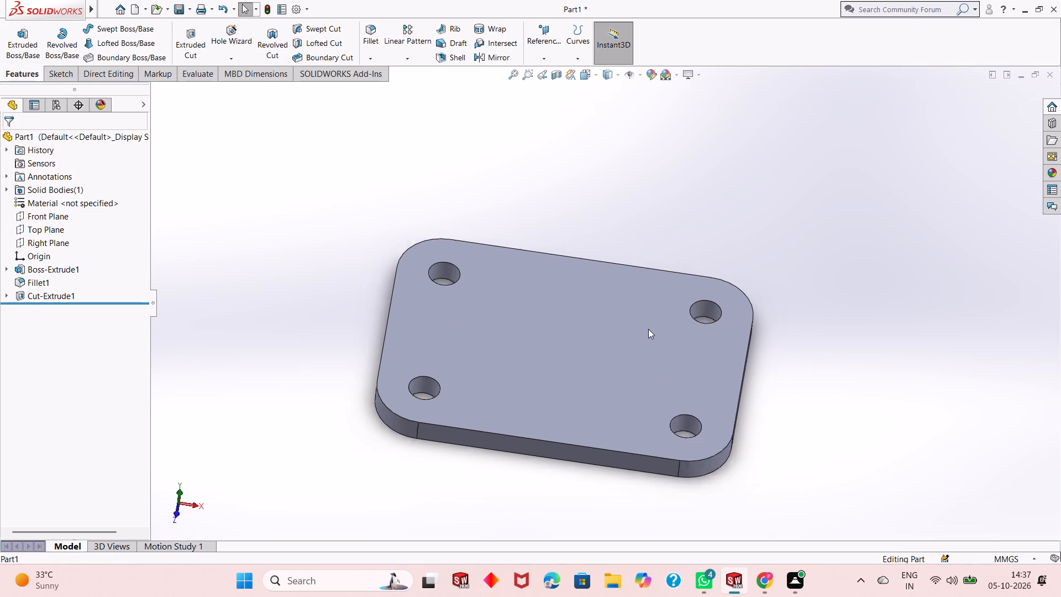
scroll(648, 329, up, 1)
middle_drag(639, 359, 634, 364)
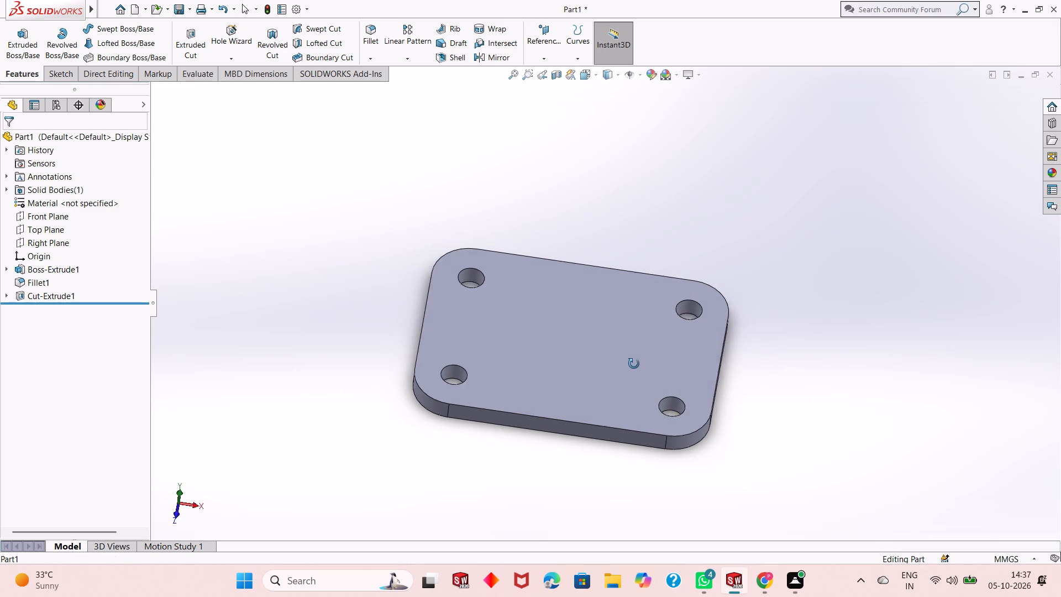
middle_drag(634, 364, 623, 368)
scroll(595, 335, down, 4)
scroll(508, 316, down, 2)
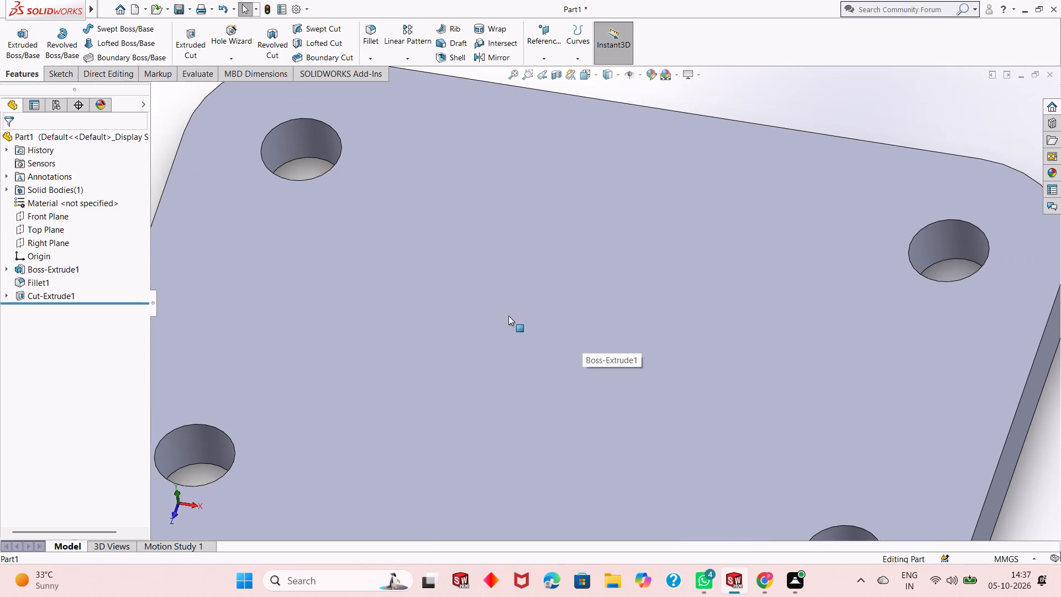
middle_drag(511, 350, 509, 336)
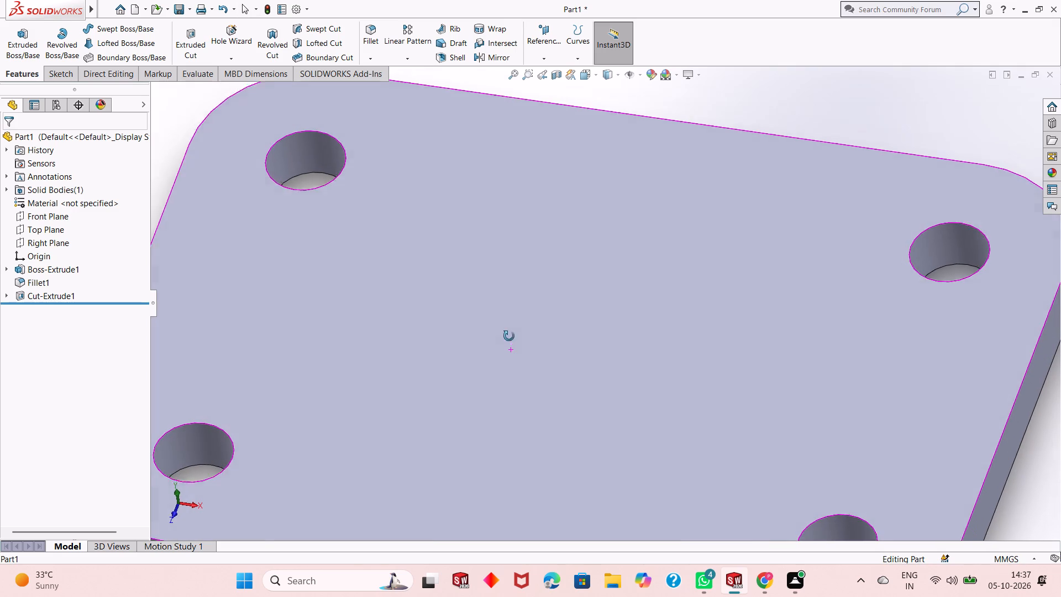
middle_drag(509, 336, 508, 288)
scroll(526, 308, up, 2)
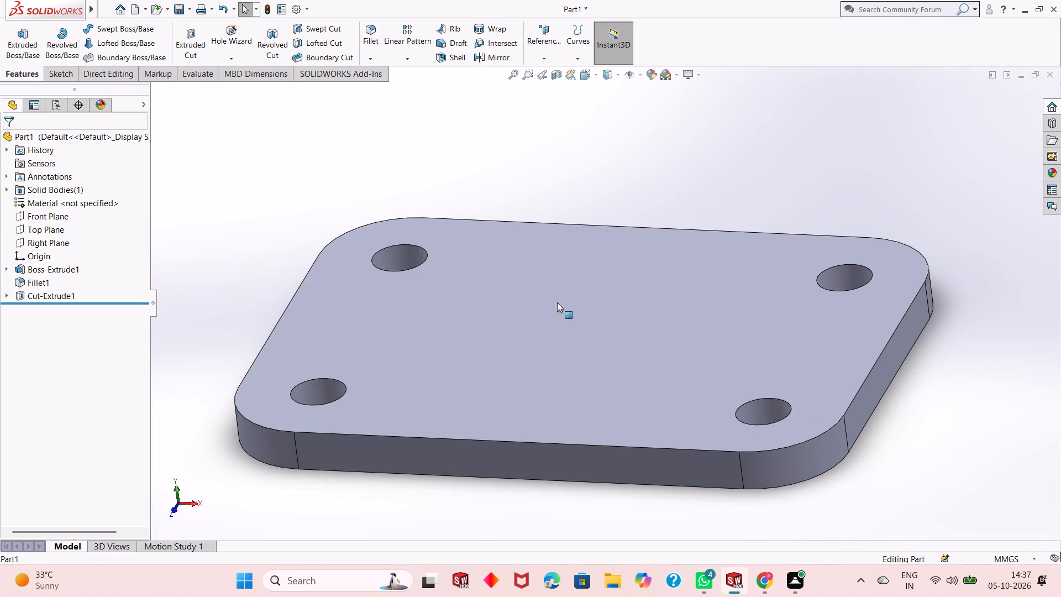
scroll(542, 347, up, 1)
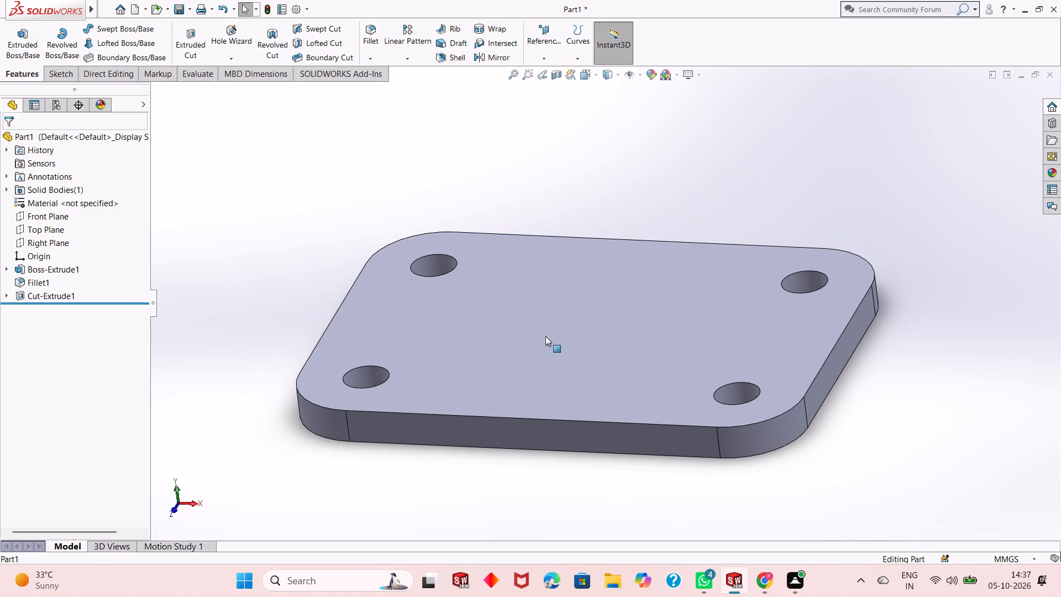
scroll(545, 336, down, 1)
middle_drag(545, 336, 596, 244)
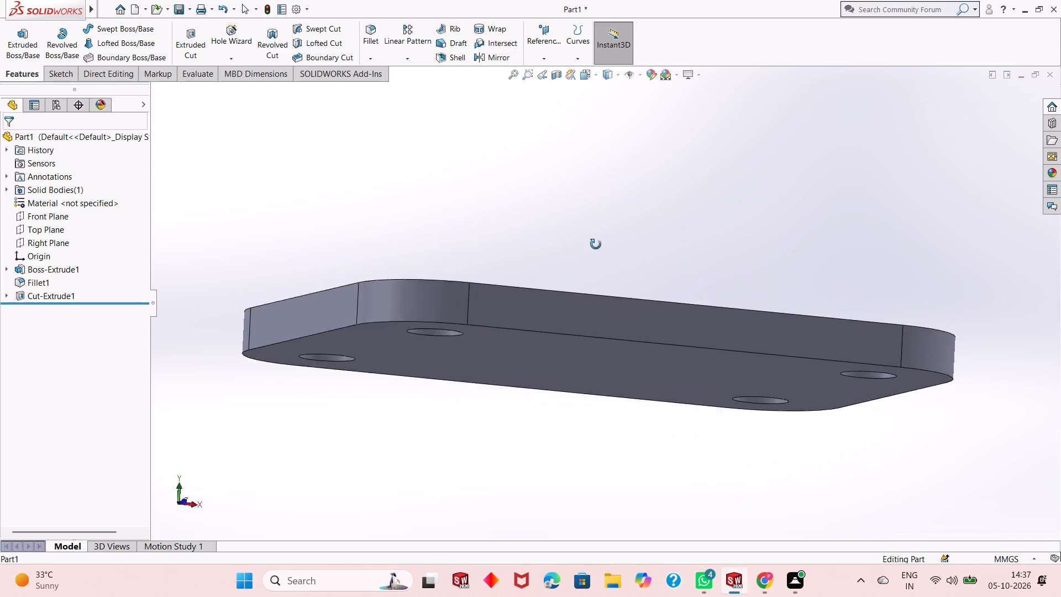
middle_drag(596, 244, 548, 436)
middle_drag(513, 300, 512, 347)
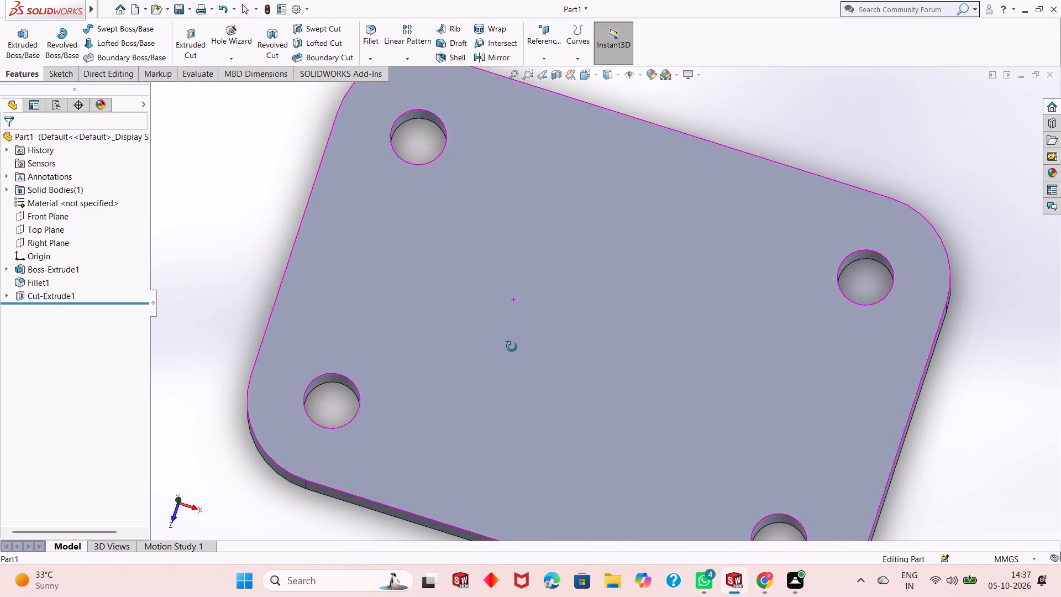
middle_drag(512, 347, 510, 351)
scroll(531, 329, down, 2)
scroll(531, 323, up, 3)
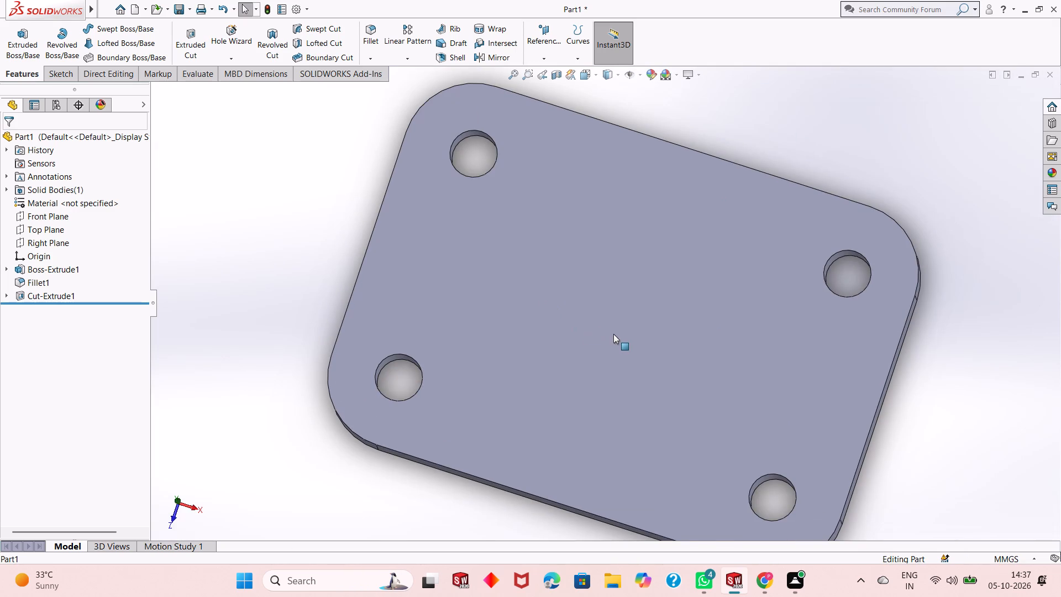
middle_drag(614, 334, 590, 289)
scroll(590, 289, up, 1)
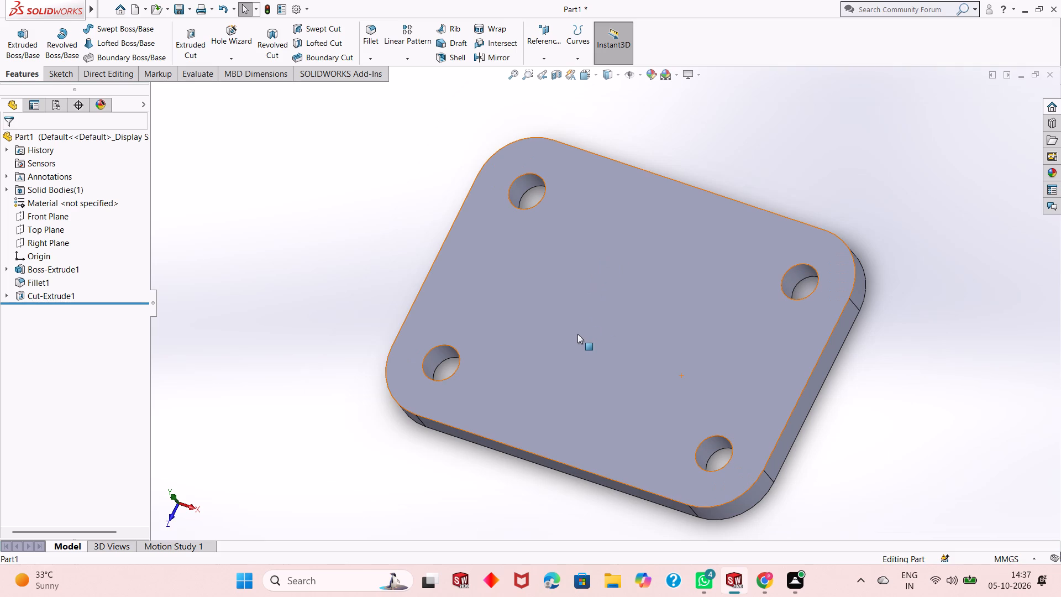
middle_drag(577, 335, 577, 313)
Open a new sketch on the plate's top face, viewed straight on.
click(577, 313)
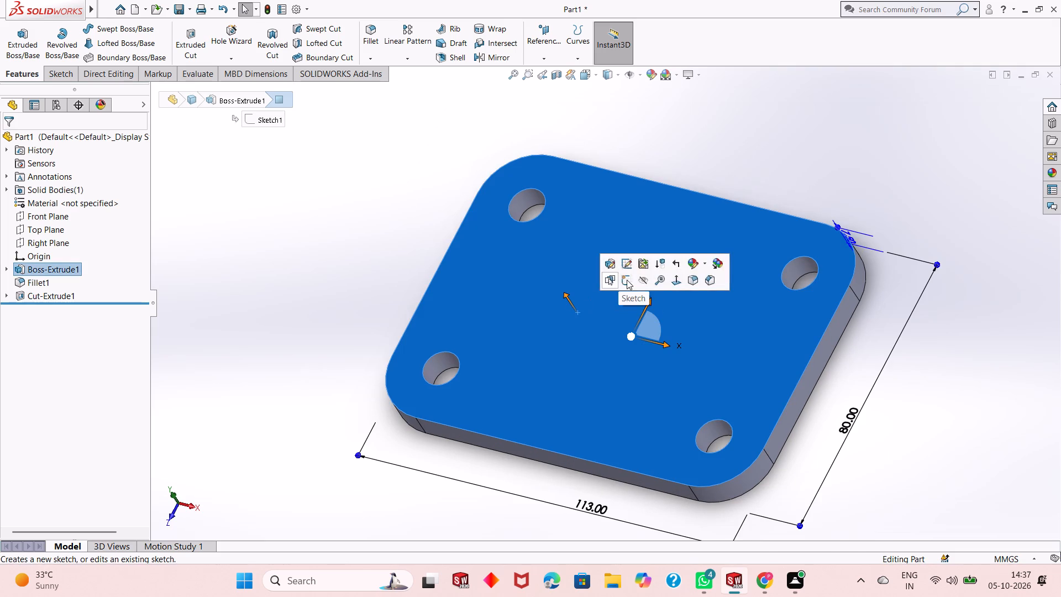
click(628, 280)
key(ctrl+8)
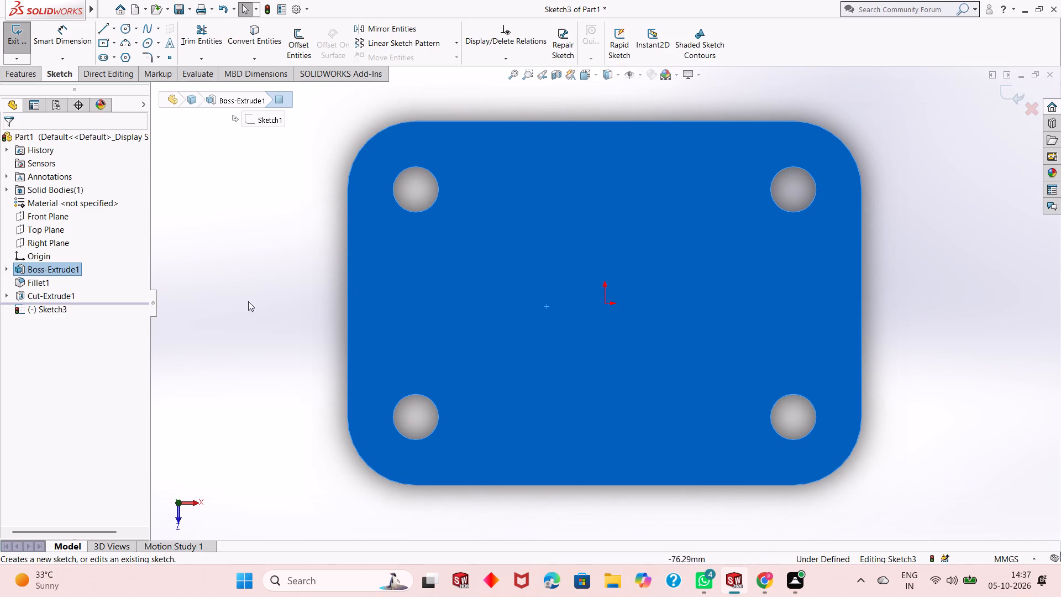
click(241, 304)
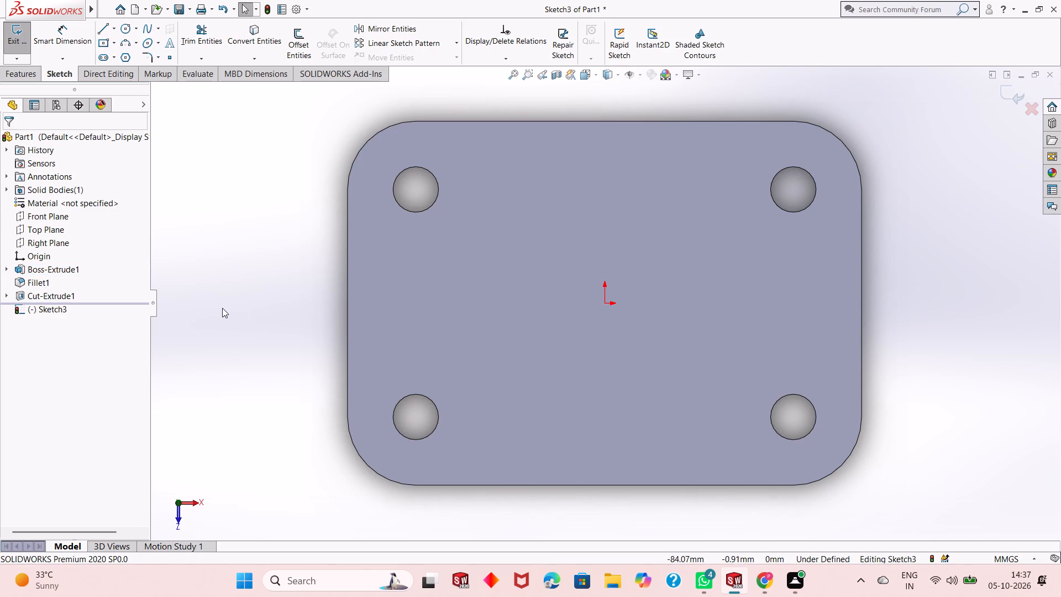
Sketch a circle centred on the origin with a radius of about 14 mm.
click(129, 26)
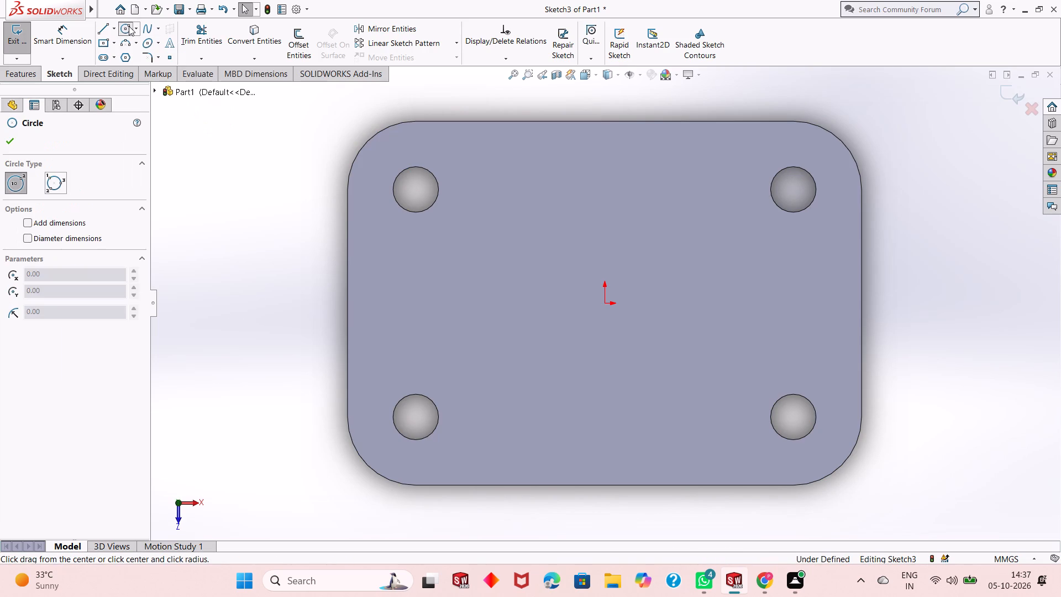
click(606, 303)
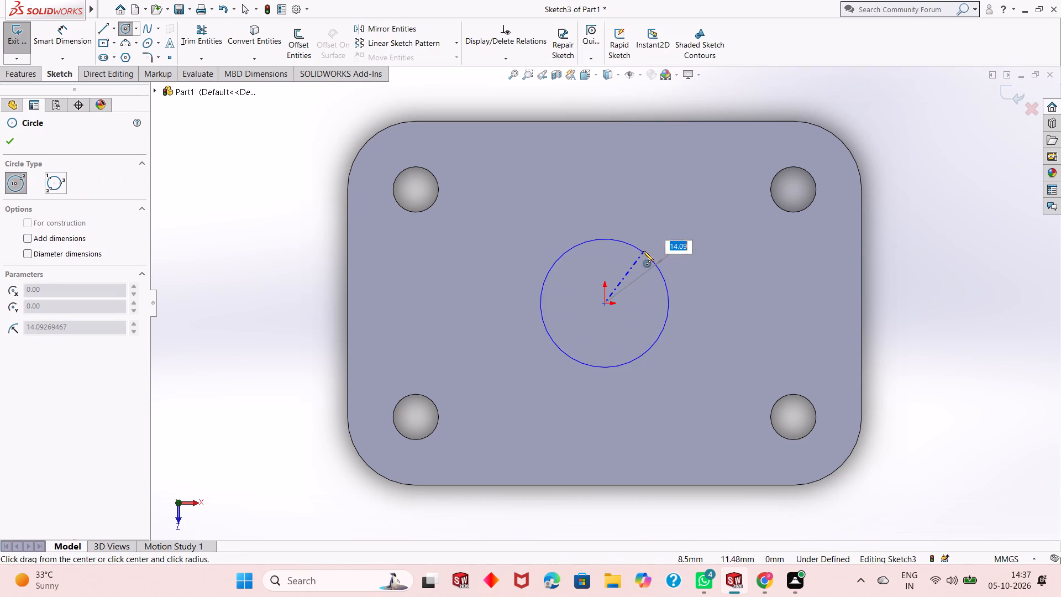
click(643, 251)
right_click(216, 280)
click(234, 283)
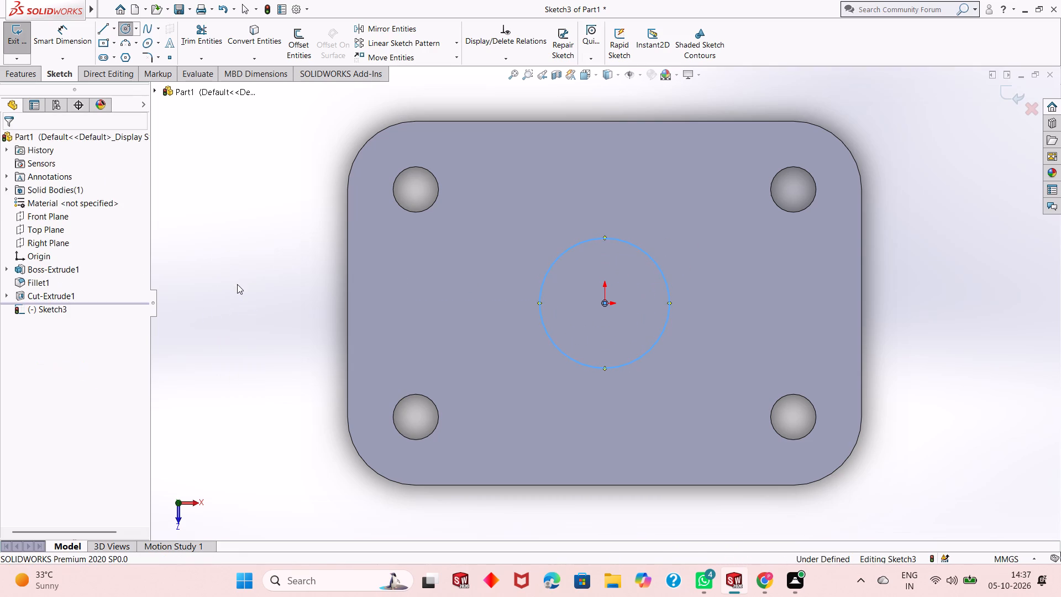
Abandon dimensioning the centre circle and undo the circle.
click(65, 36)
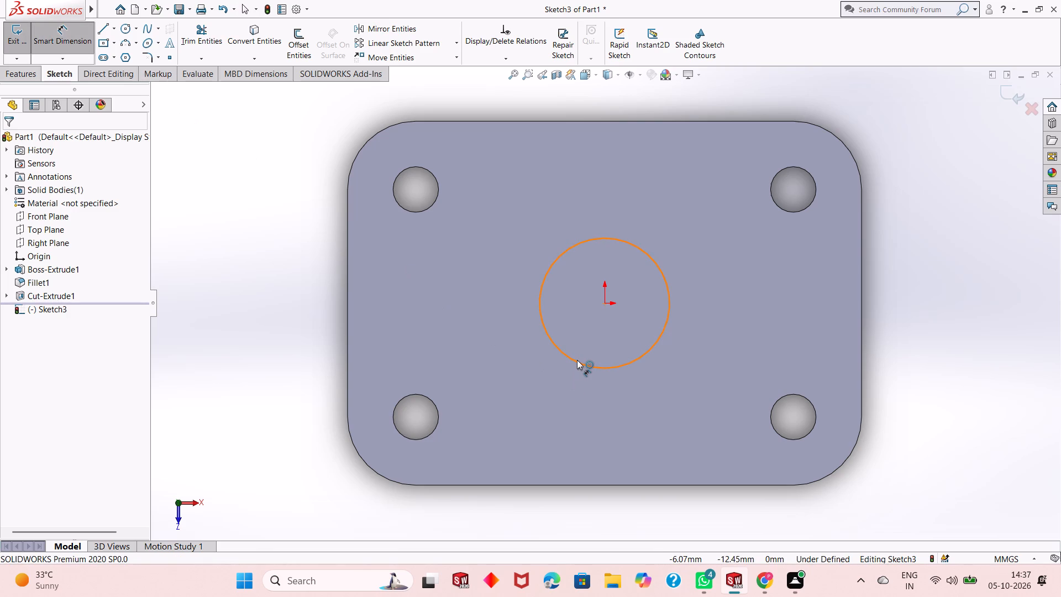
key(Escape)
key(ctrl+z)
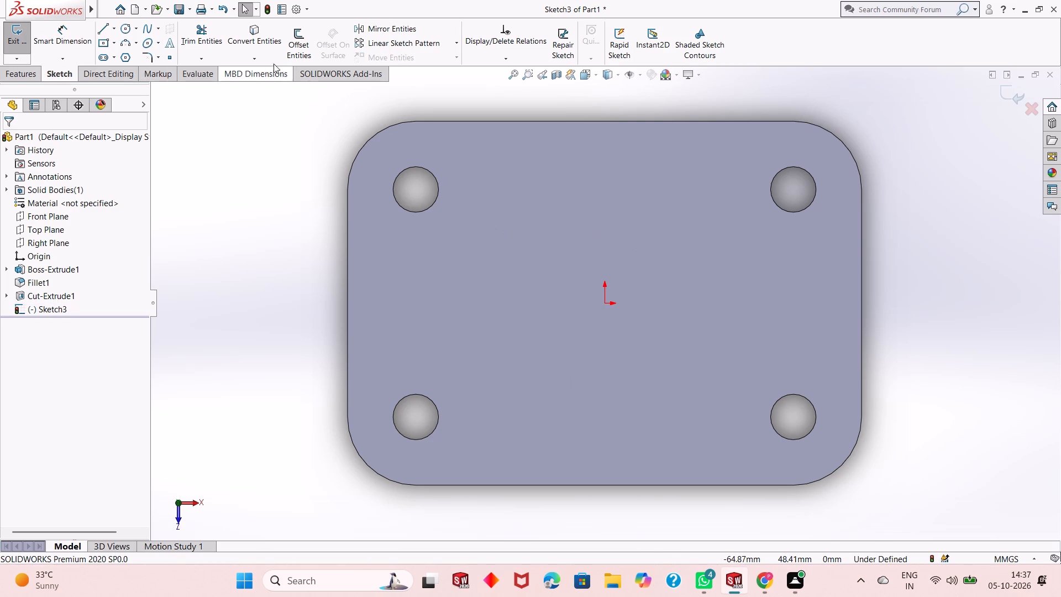
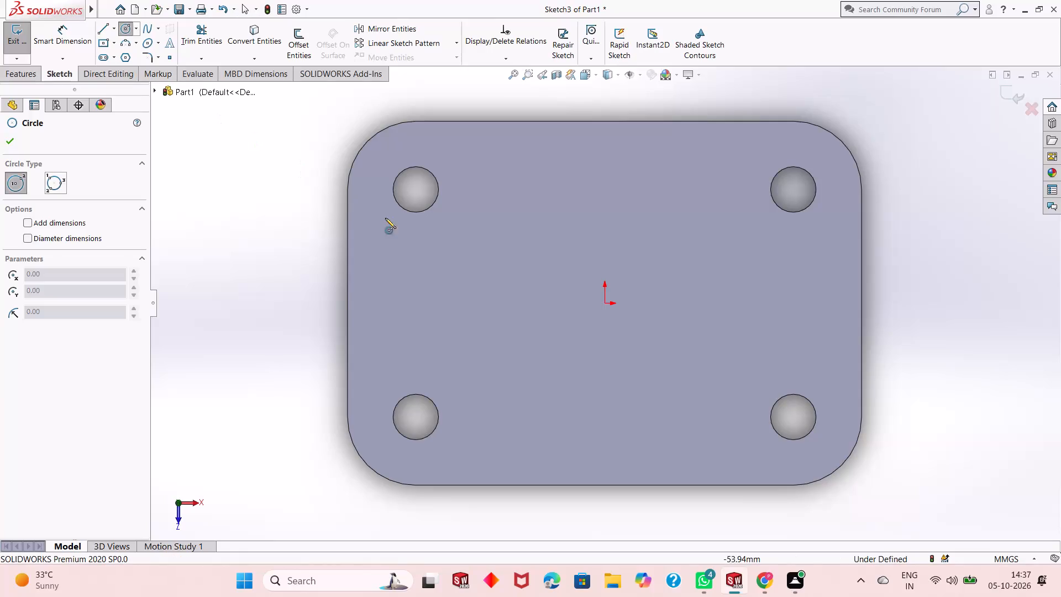
Sketch two circles level with the origin: radius about 13 mm, 36 mm to its left, and radius about 14 mm, 39 mm to its right.
click(439, 303)
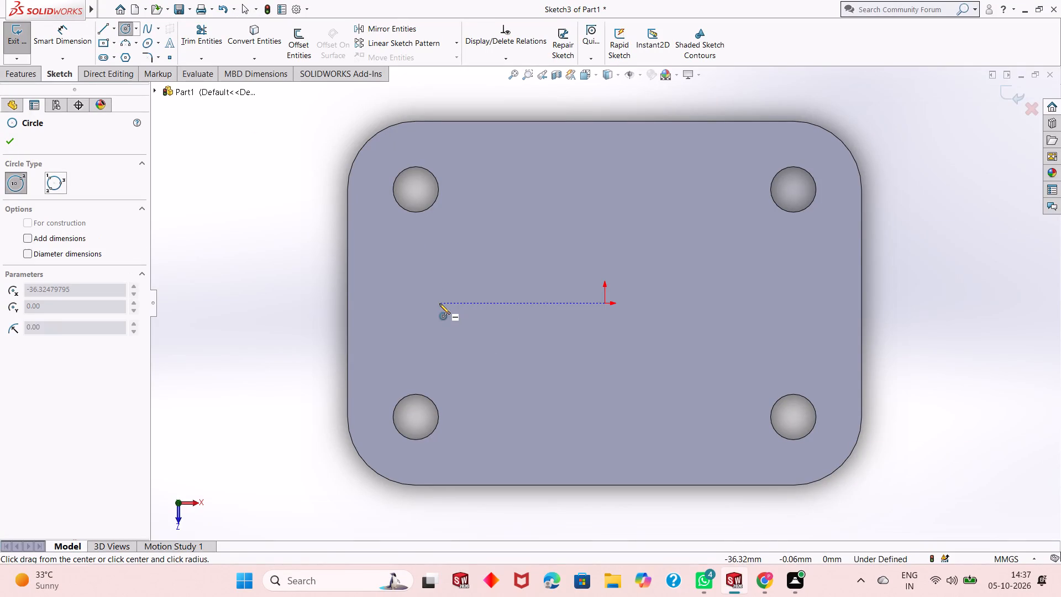
click(461, 248)
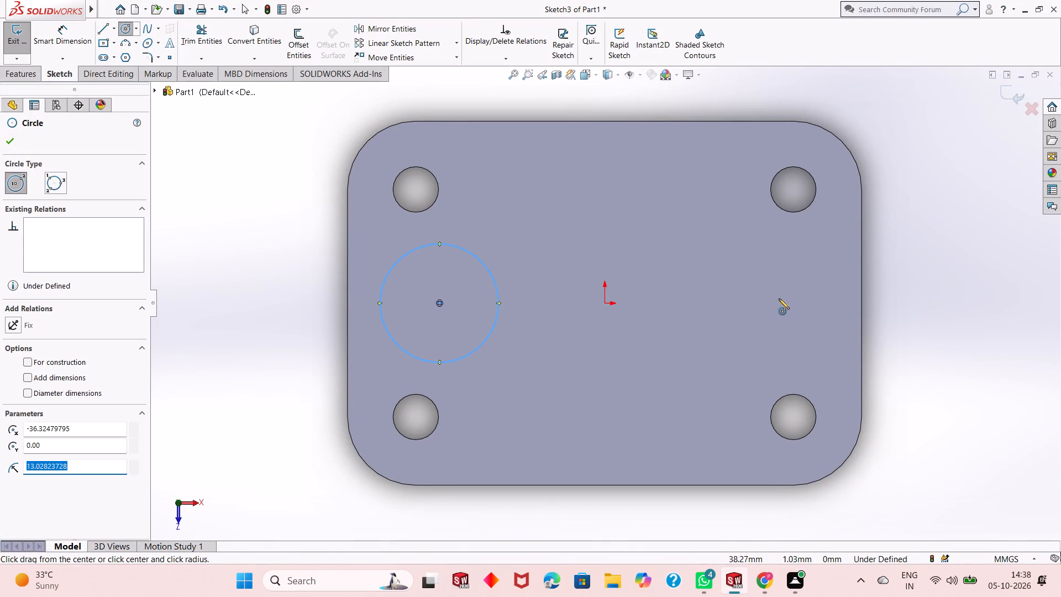
click(780, 302)
click(806, 246)
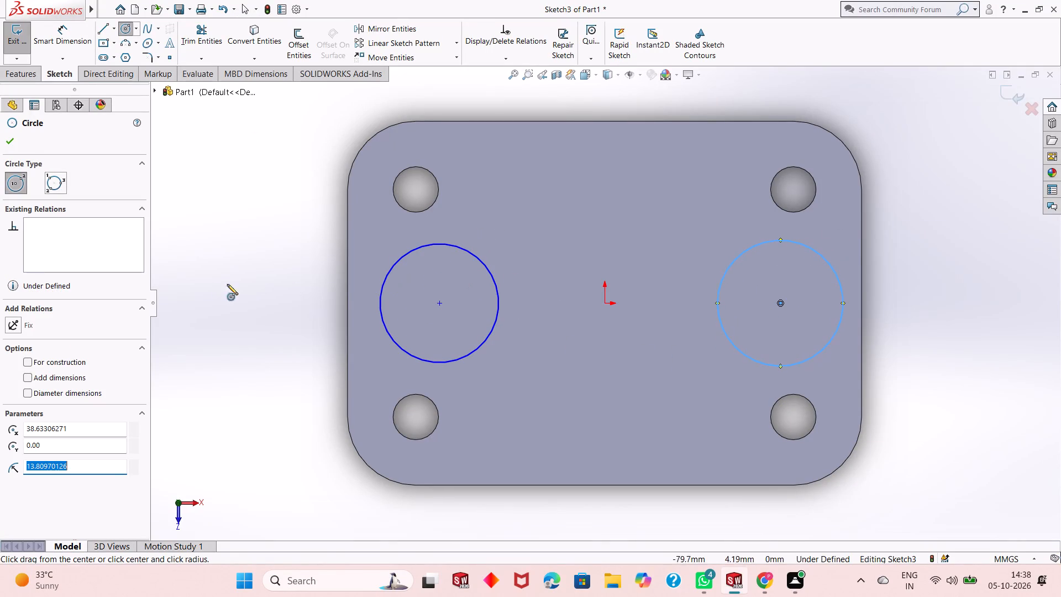
right_click(207, 265)
click(220, 270)
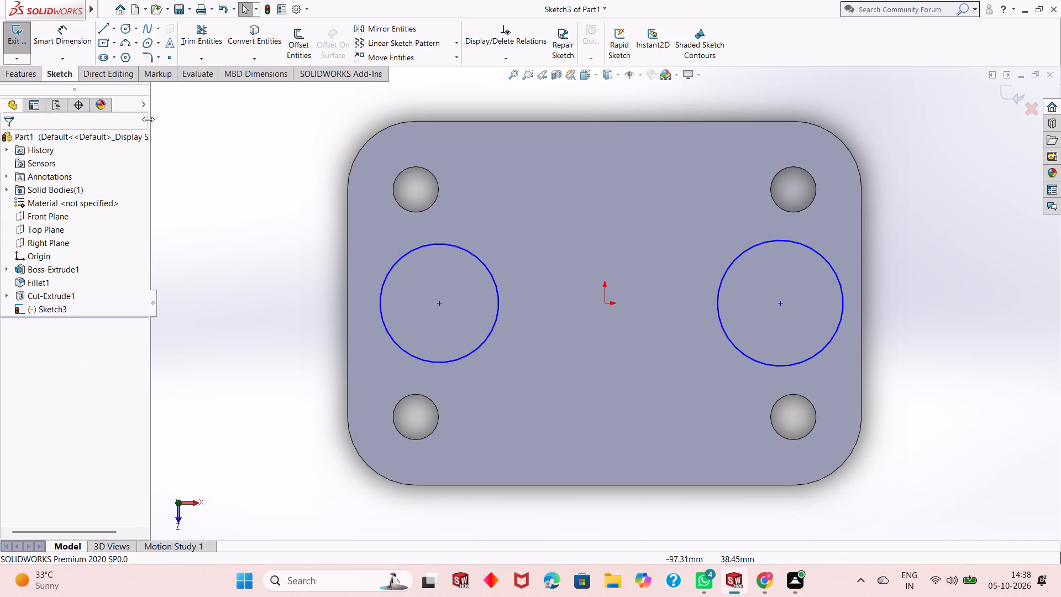
Dimension the circles on both sides of the origin to a diameter of 30 mm each.
click(71, 37)
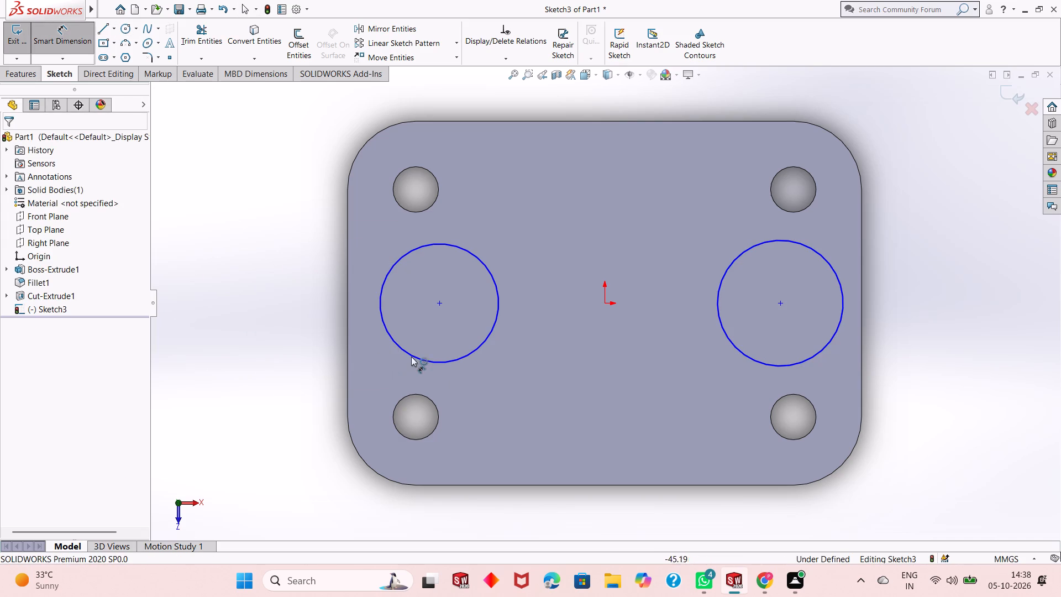
click(412, 357)
click(279, 456)
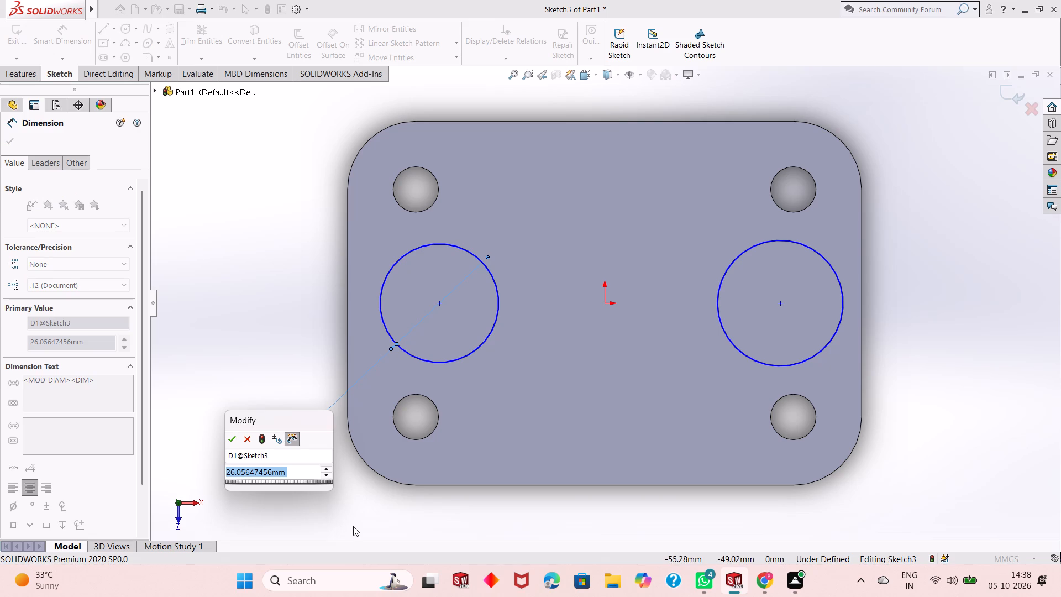
text(30)
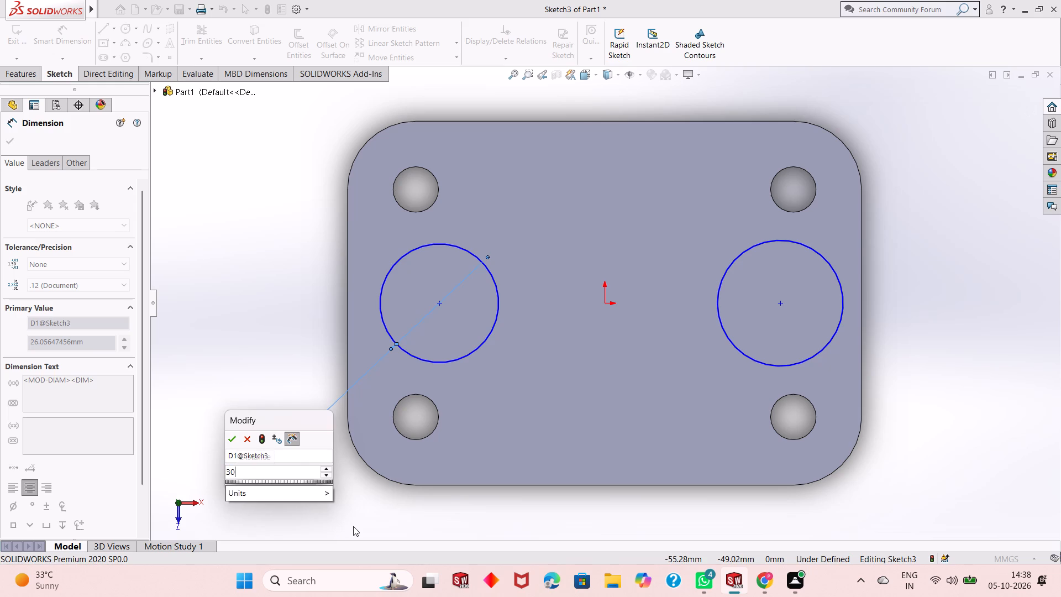
key(Return)
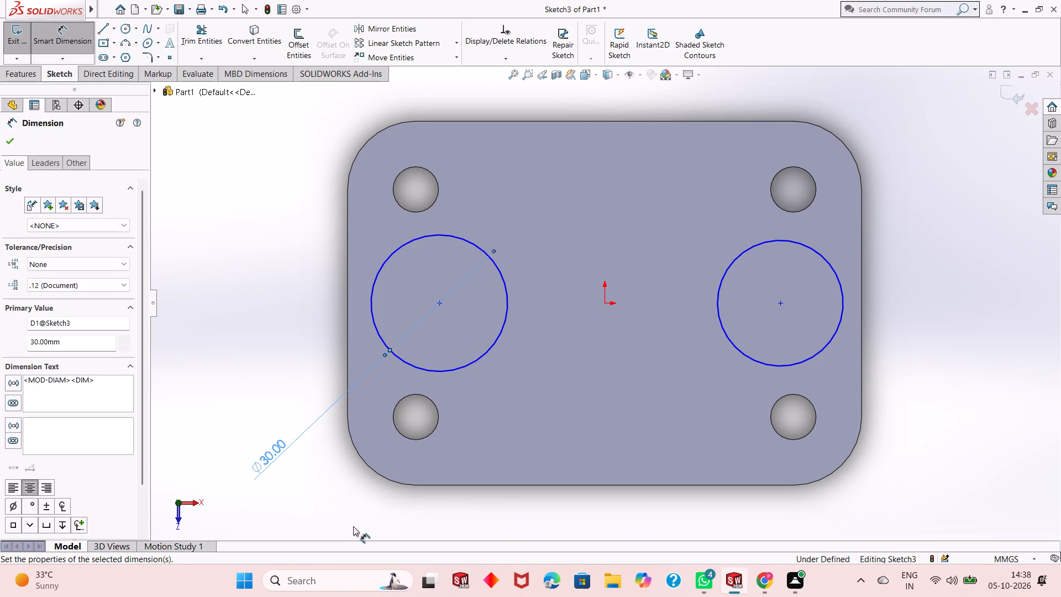
click(836, 337)
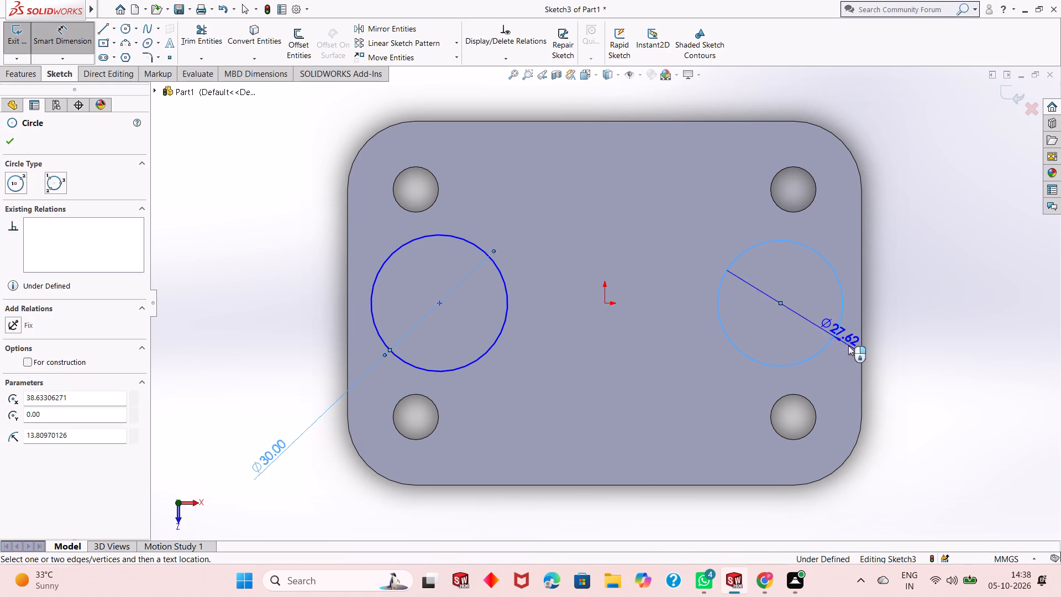
click(928, 433)
text(30)
key(Return)
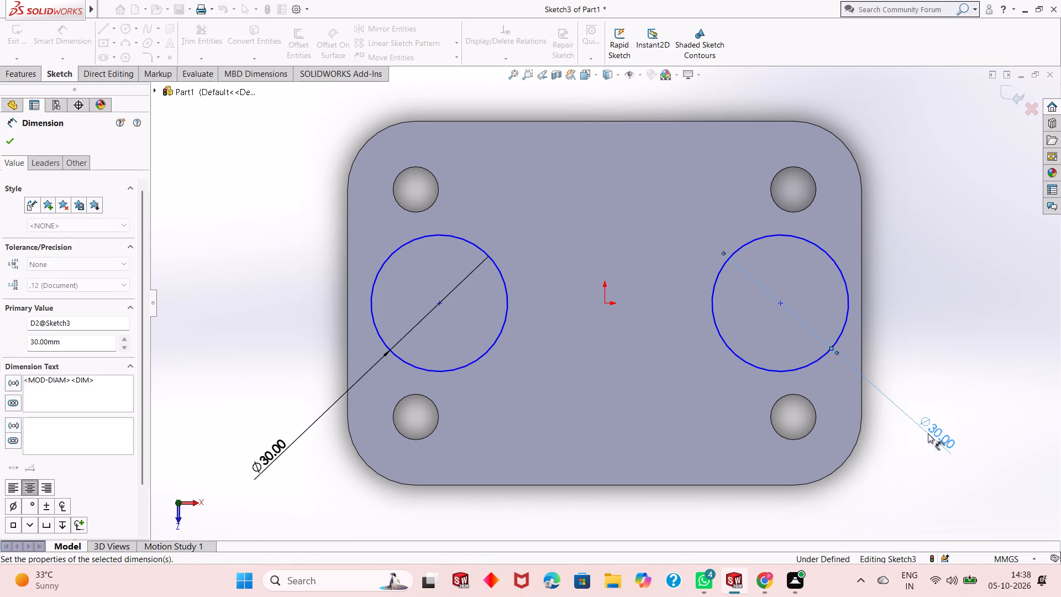
Dimension the left circle's centre 40 mm from the plate's upper edge and 40 mm horizontally from the origin.
click(440, 303)
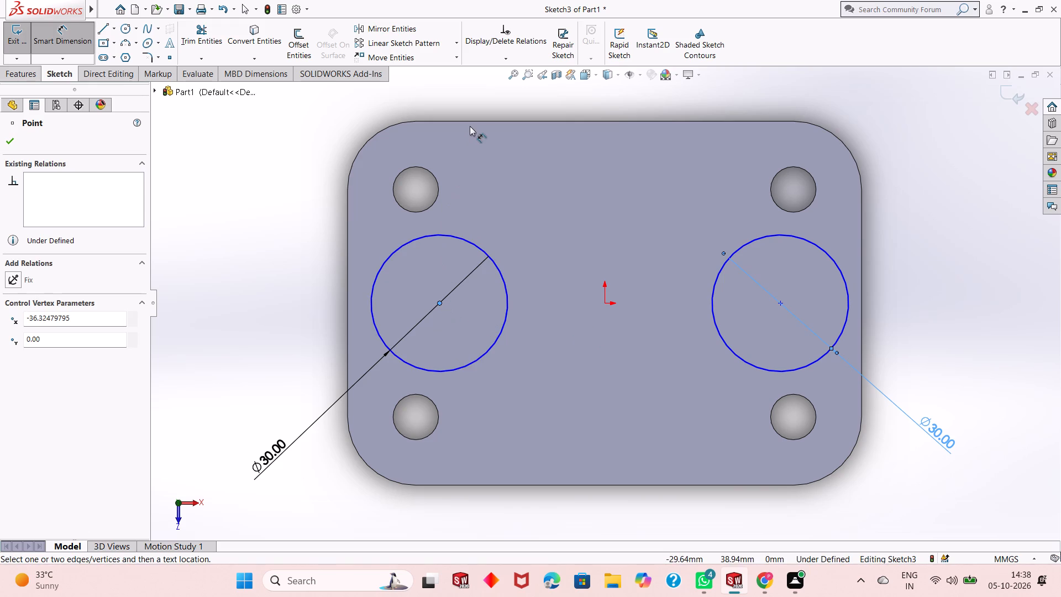
click(489, 122)
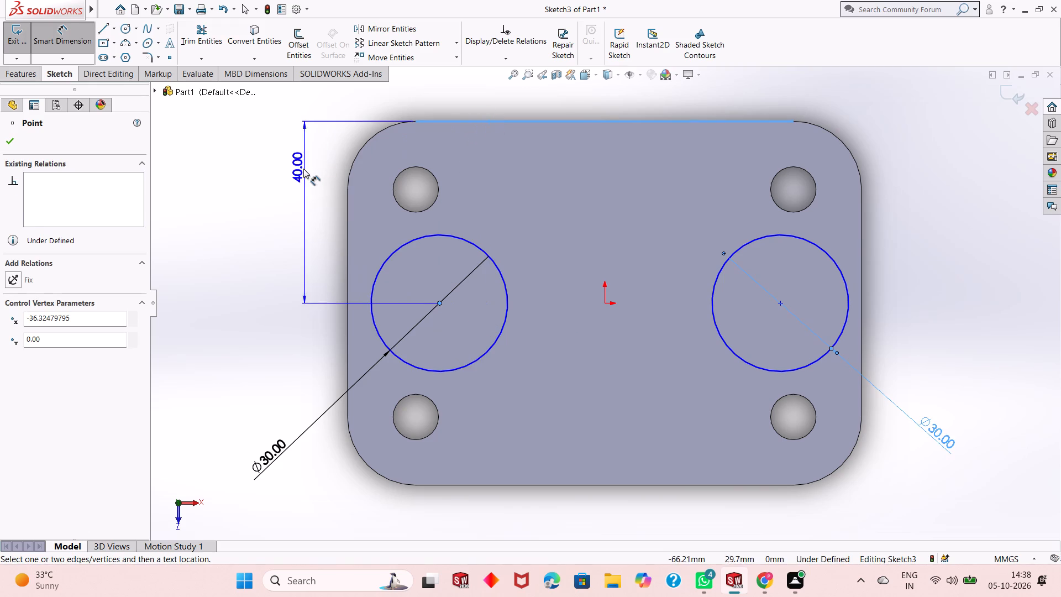
click(303, 169)
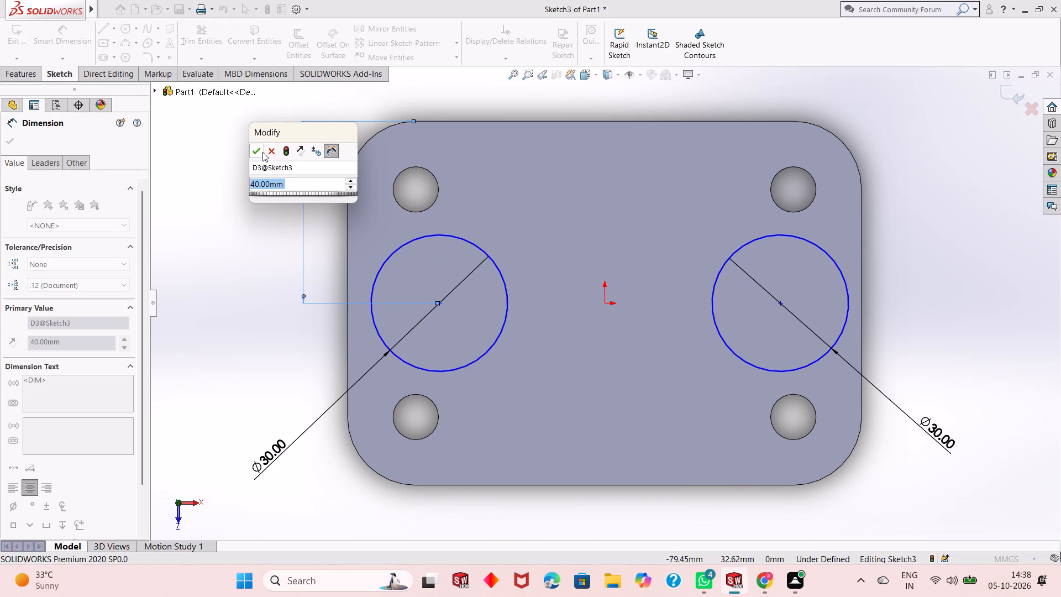
click(260, 152)
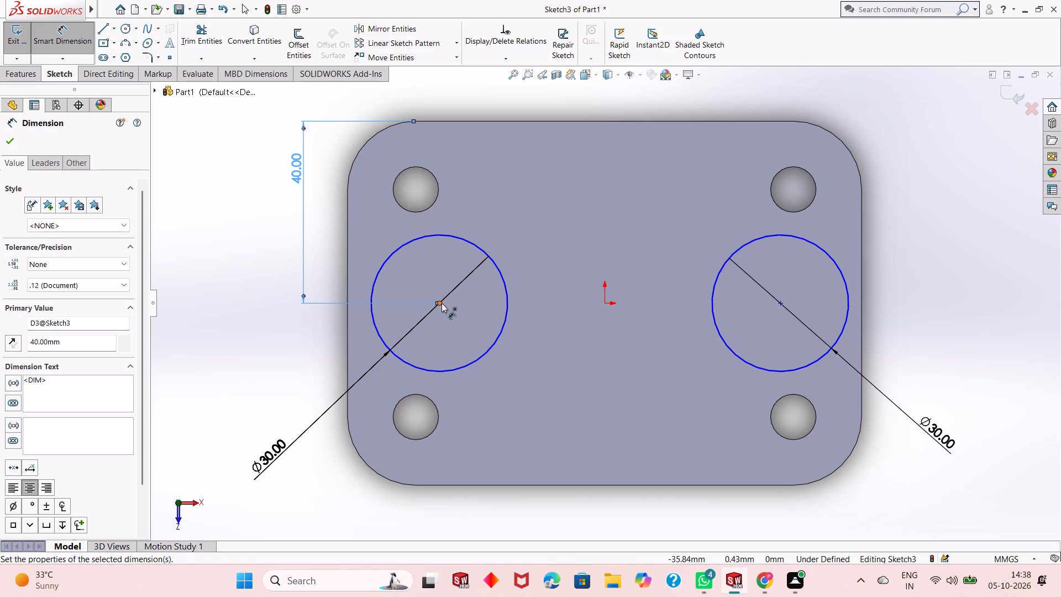
click(442, 306)
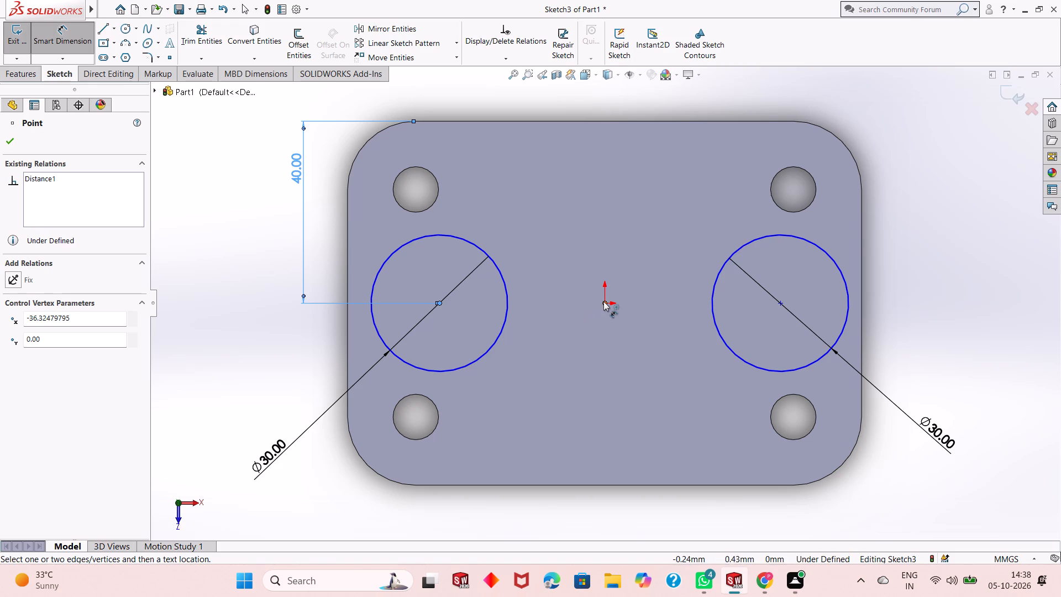
click(603, 301)
click(593, 509)
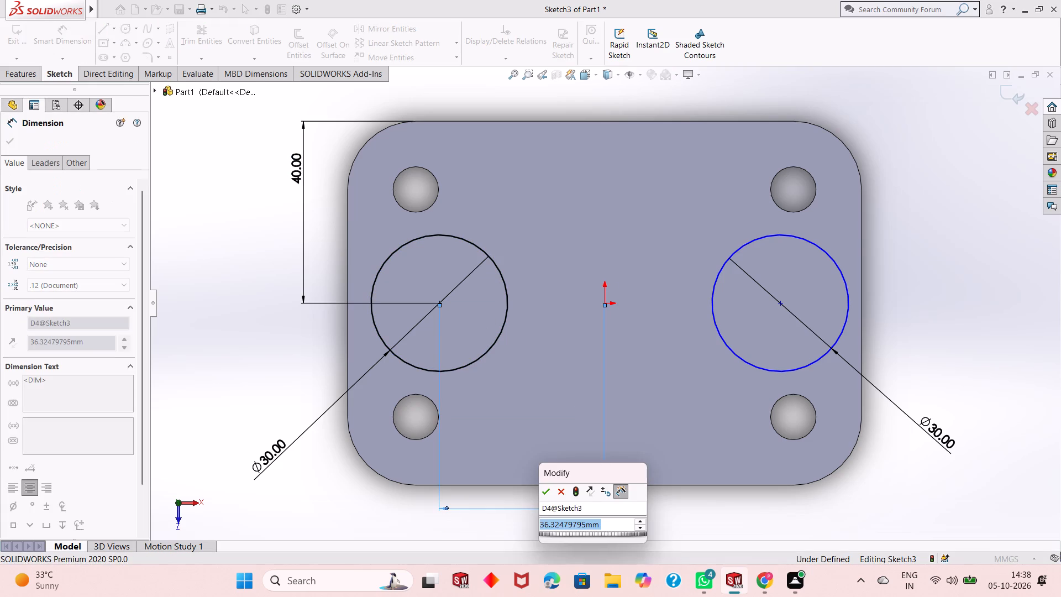
text(40)
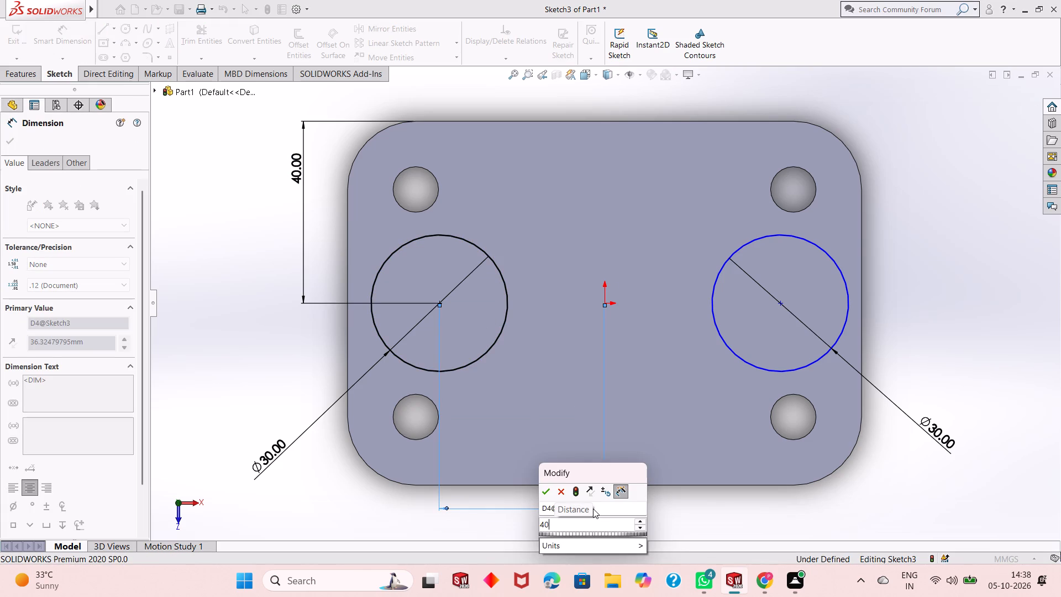
key(Return)
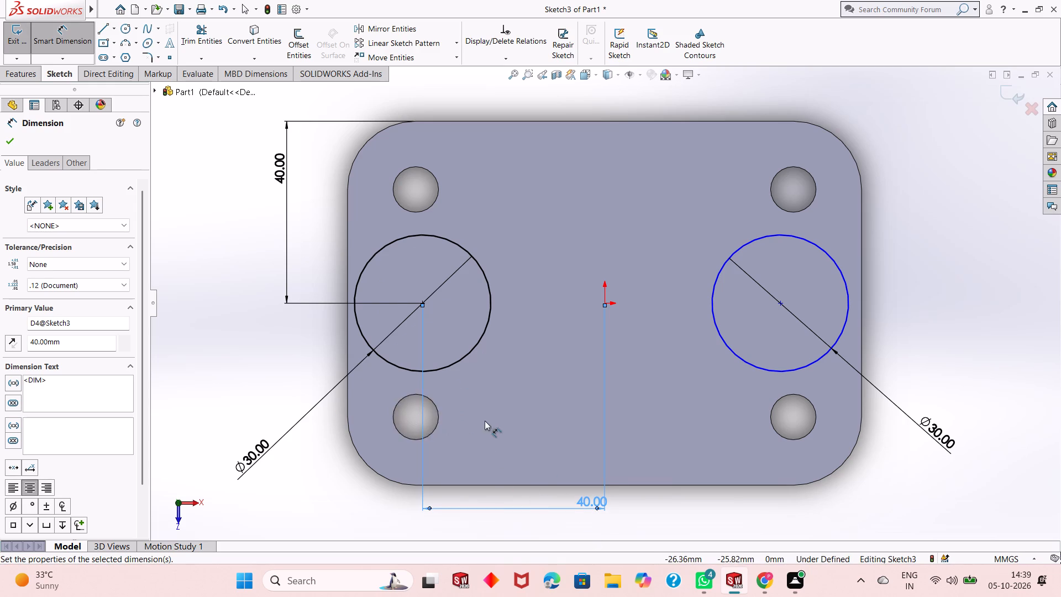
Dimension the right circle's centre 40 mm horizontally from the origin and 40 mm from the plate's upper edge.
scroll(485, 418, up, 1)
click(748, 302)
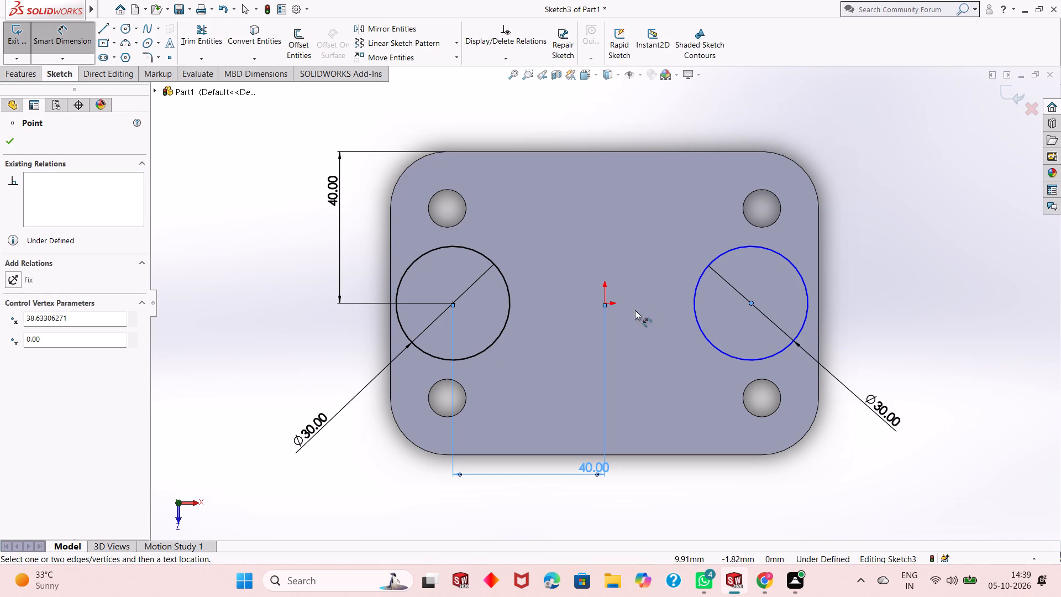
click(603, 302)
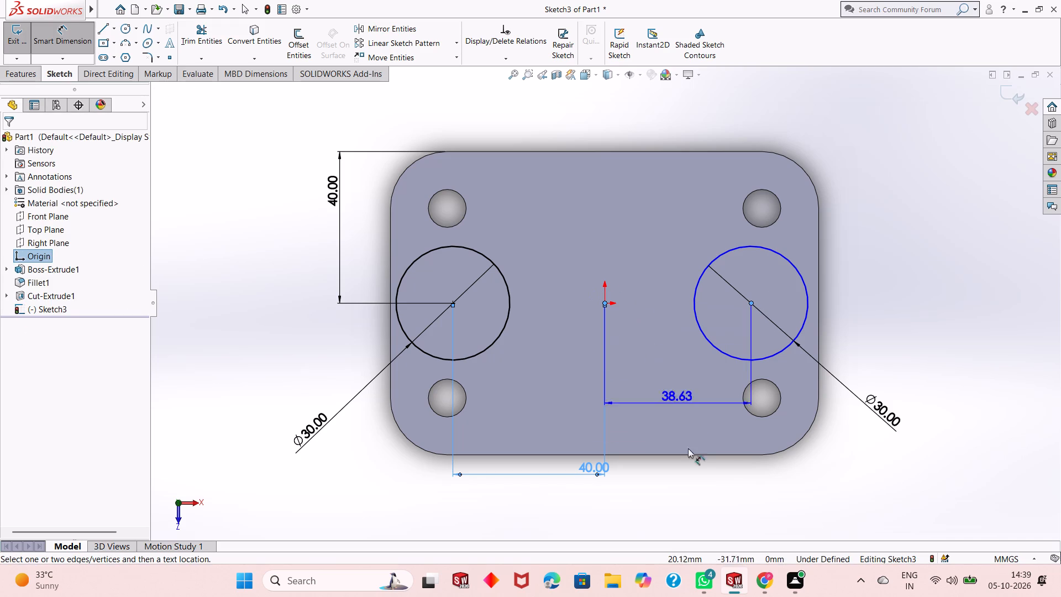
click(694, 473)
text(40)
key(Return)
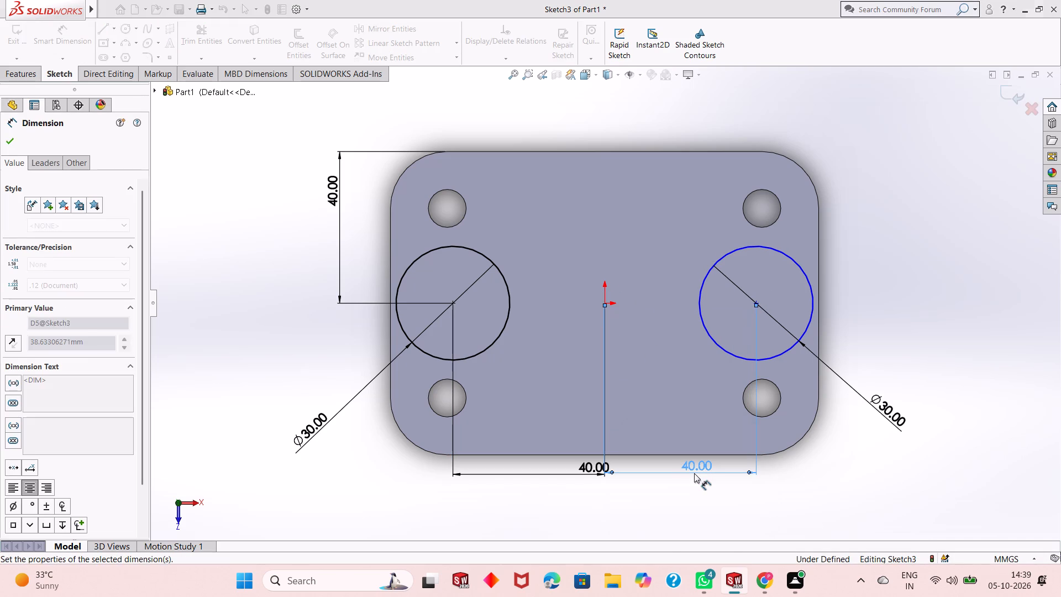
click(758, 302)
click(753, 153)
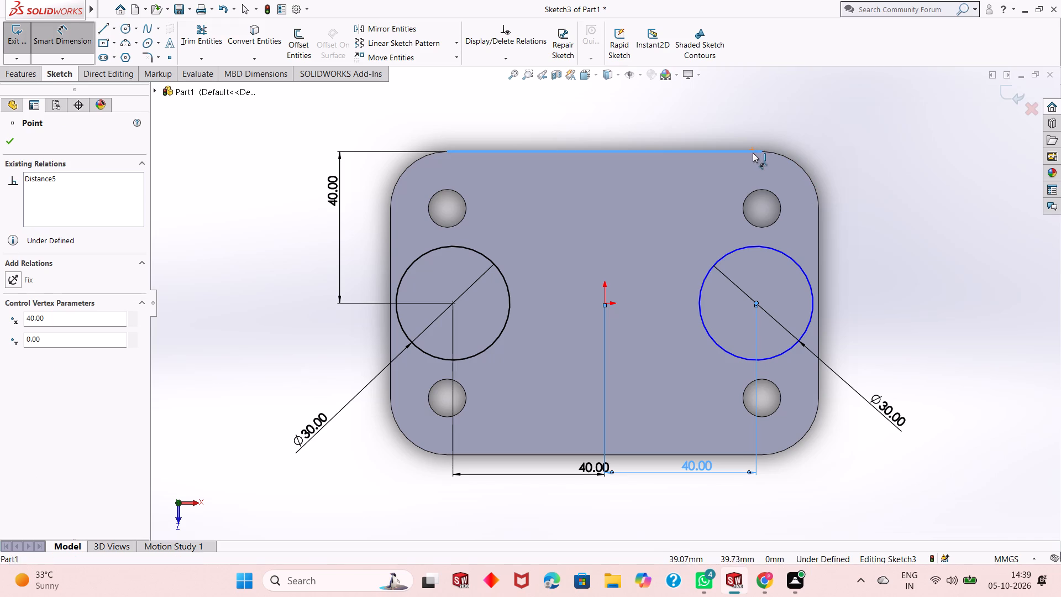
click(873, 180)
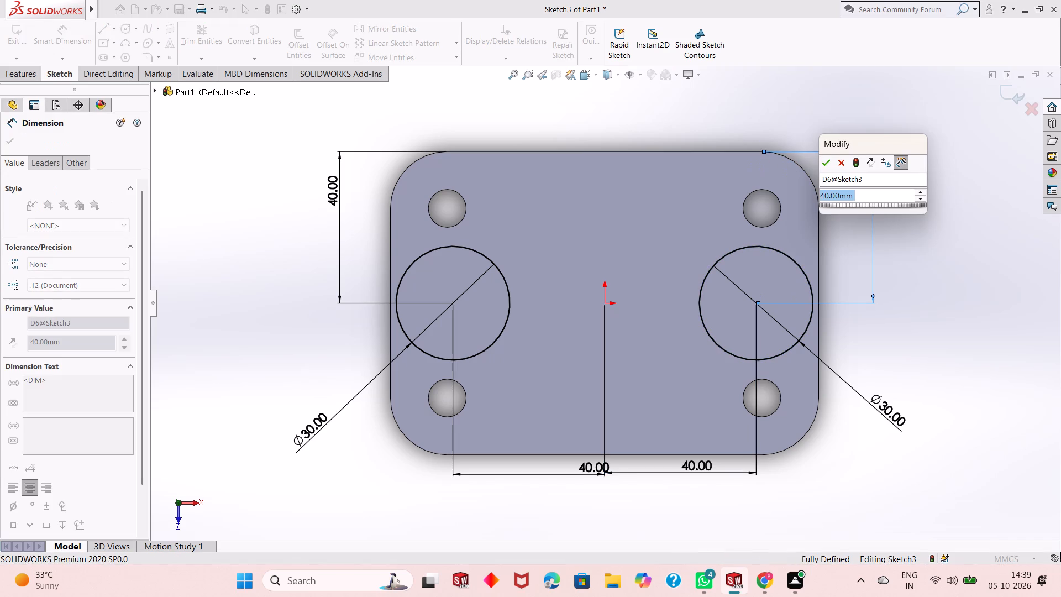
key(Return)
right_click(876, 228)
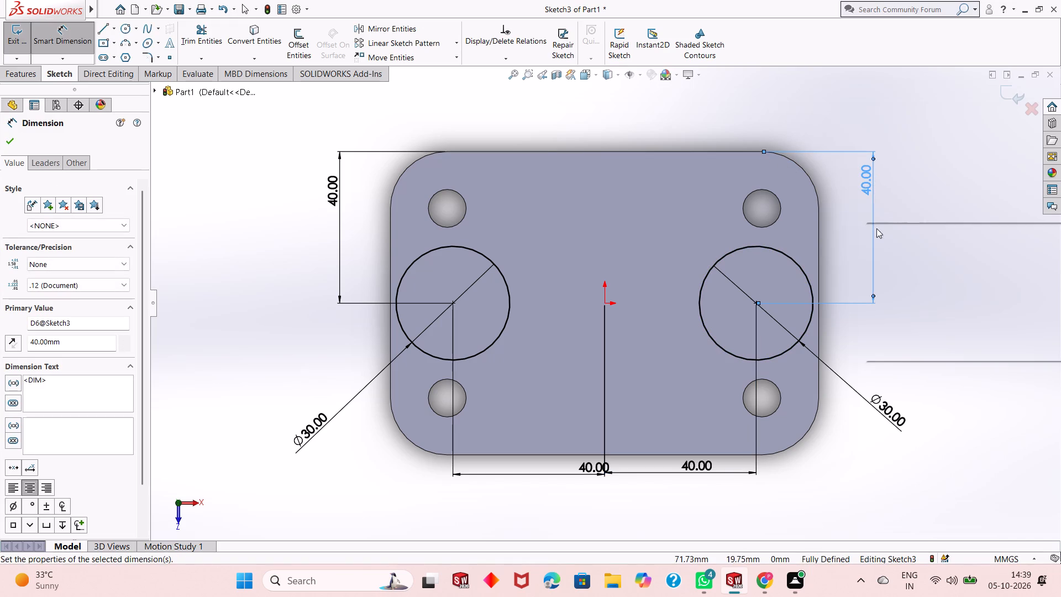
click(896, 260)
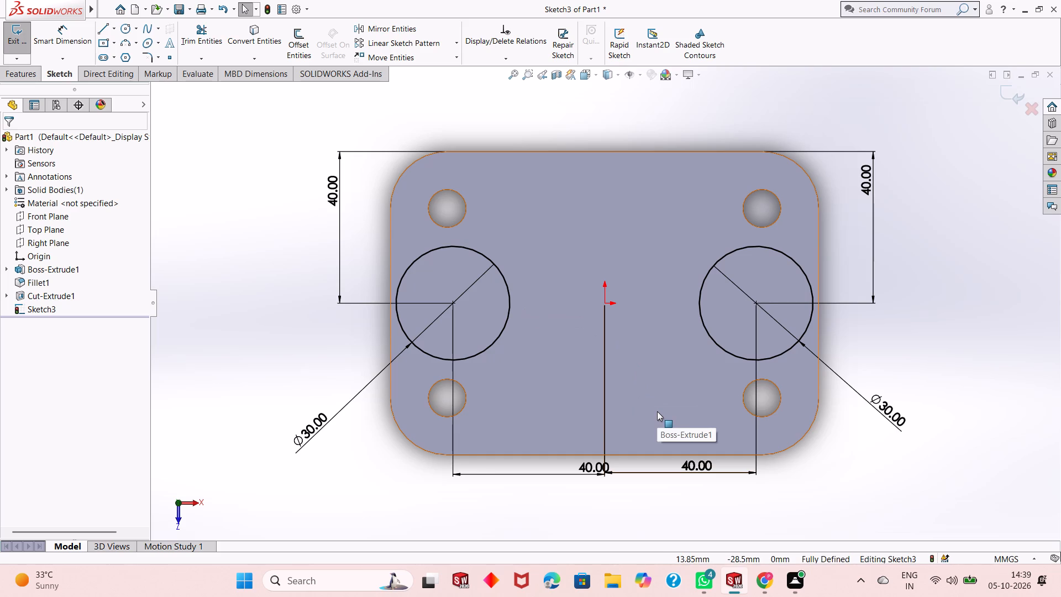
Sketch two circles of about 14 mm radius vertically aligned with the origin, about 28 mm above and 27 mm below it.
scroll(657, 411, up, 1)
scroll(623, 265, down, 1)
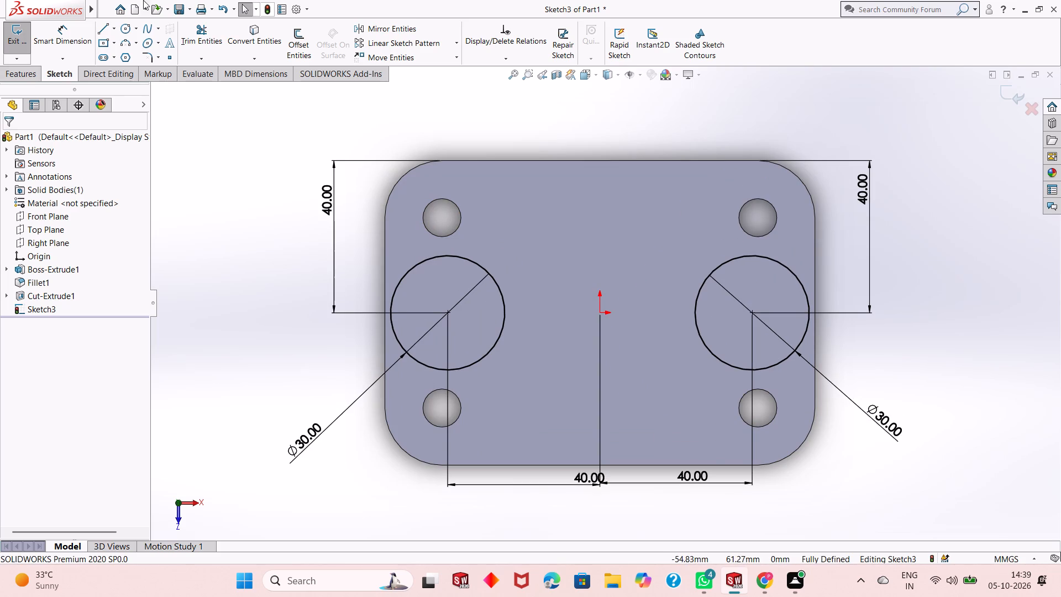
click(122, 30)
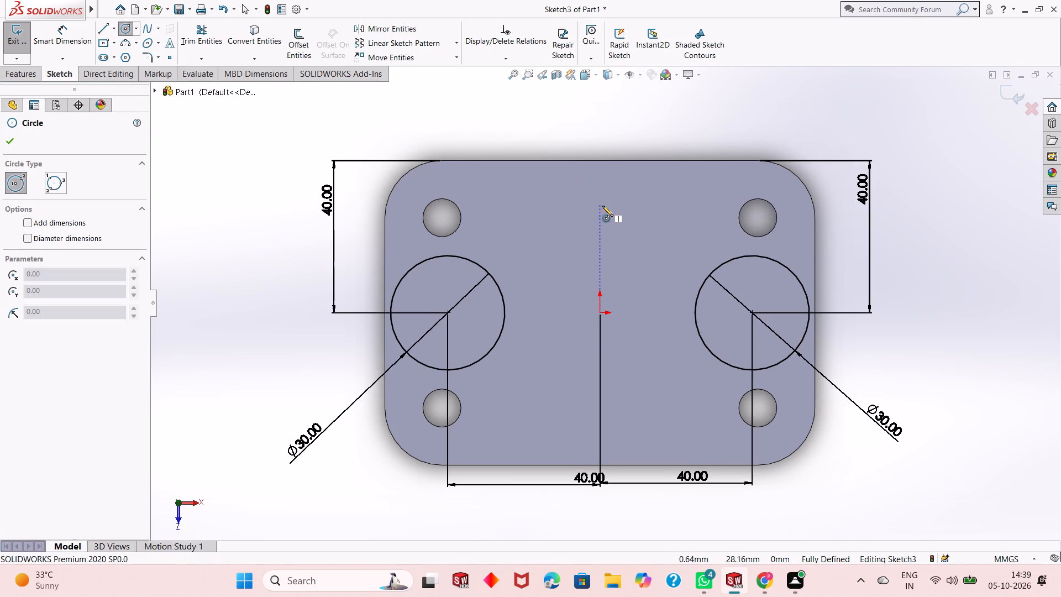
click(602, 206)
click(622, 255)
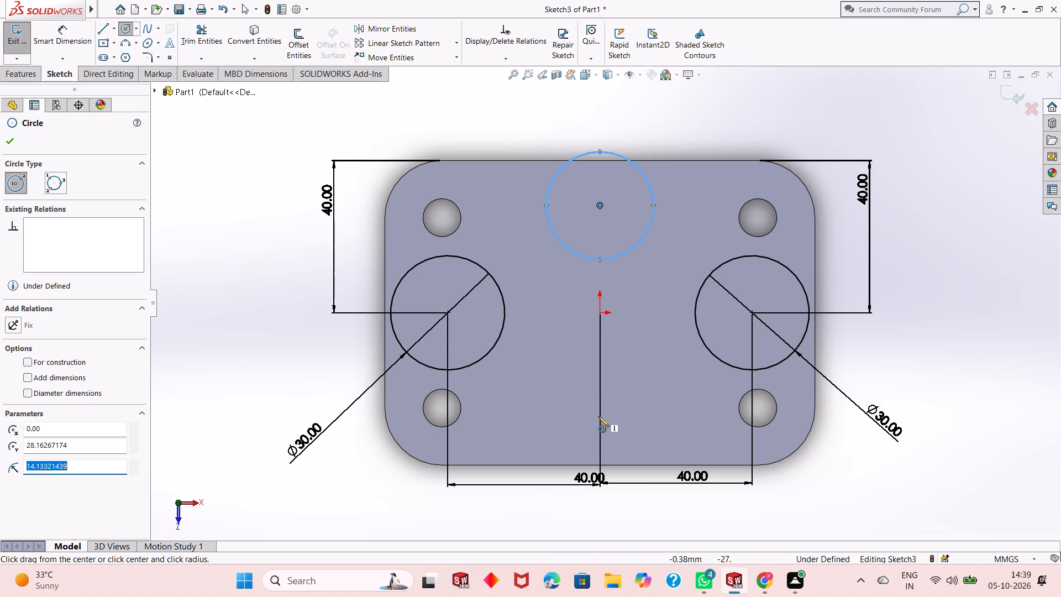
click(600, 417)
click(629, 372)
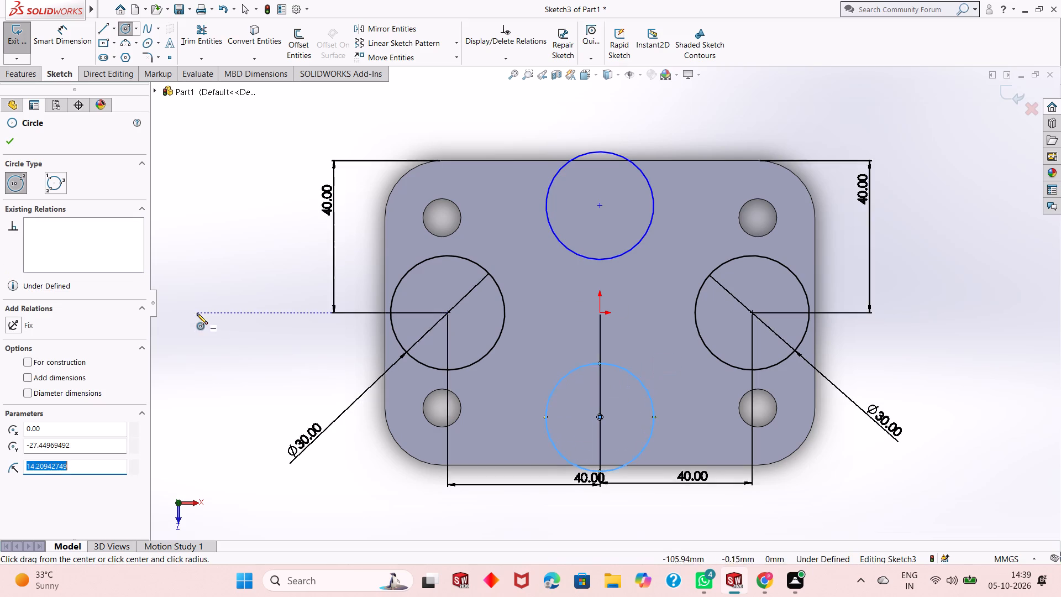
right_click(197, 313)
click(228, 318)
Dimension the circles above and below the origin to a diameter of 30 mm each.
click(64, 34)
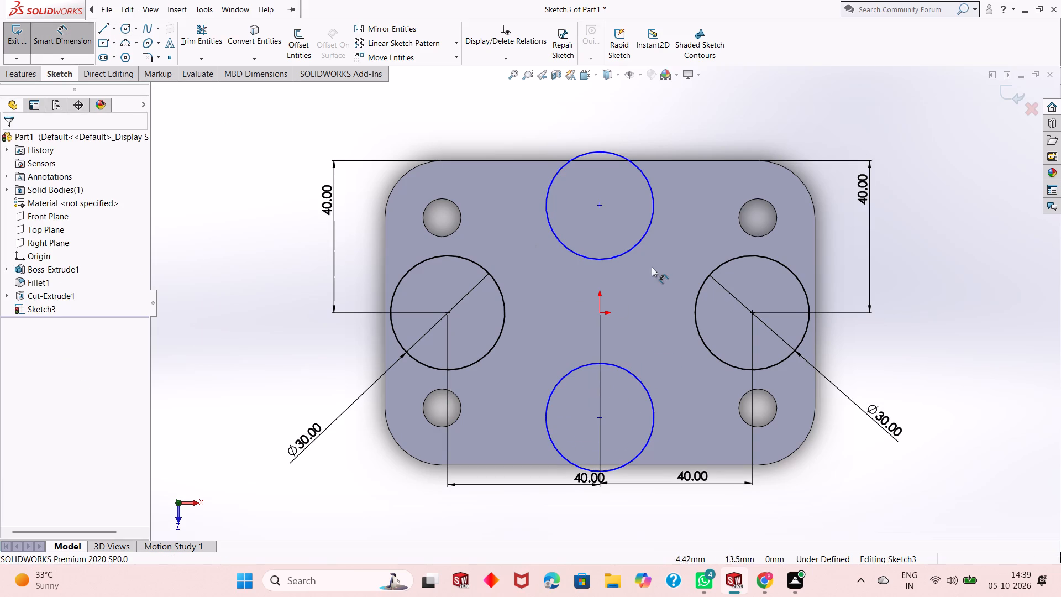
click(645, 227)
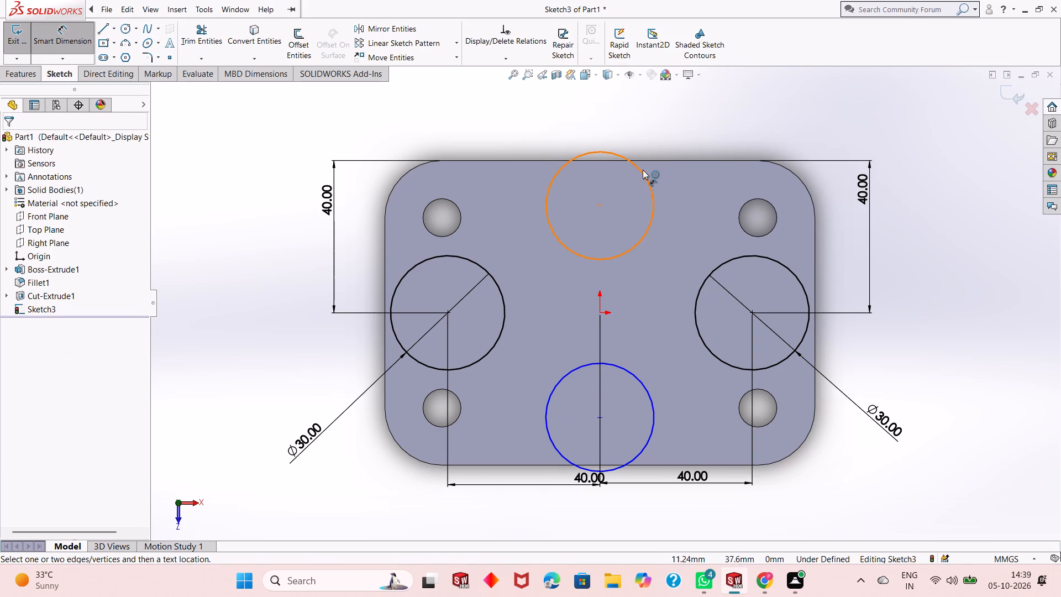
click(643, 170)
click(695, 92)
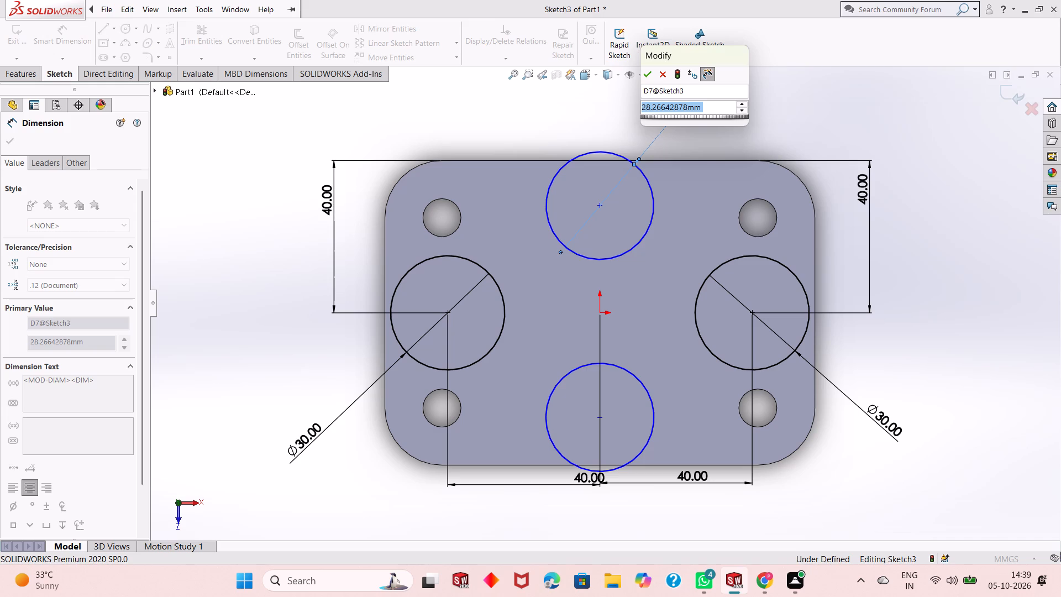
text(30)
key(Return)
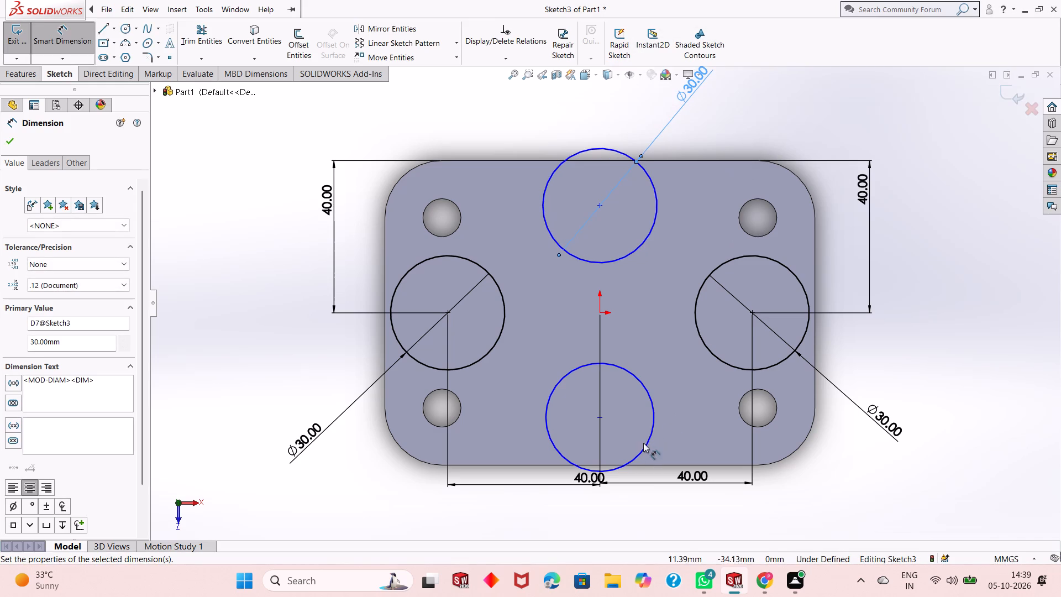
click(645, 447)
click(695, 517)
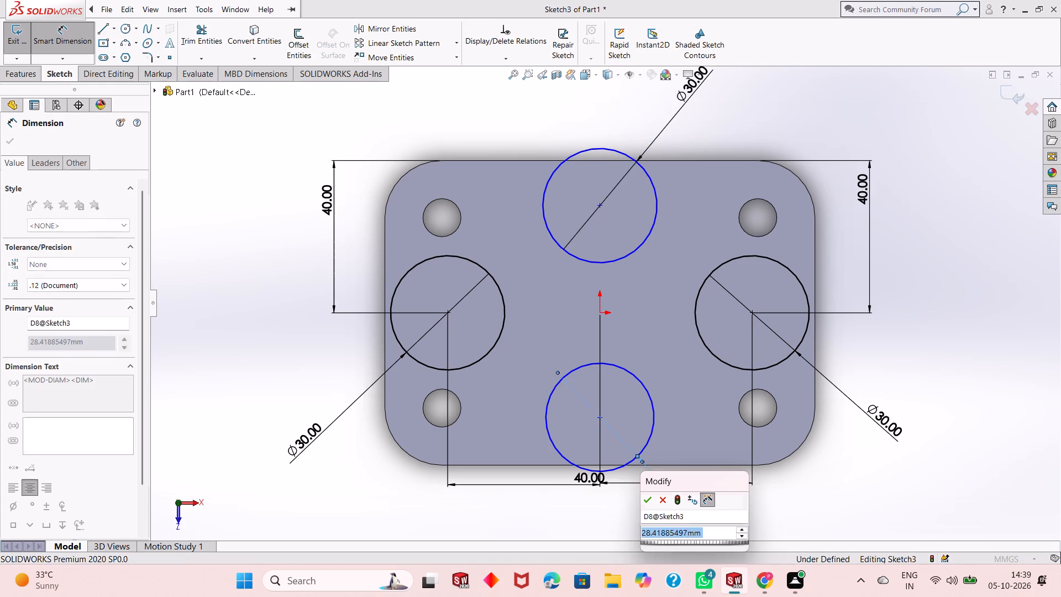
text(30)
key(Return)
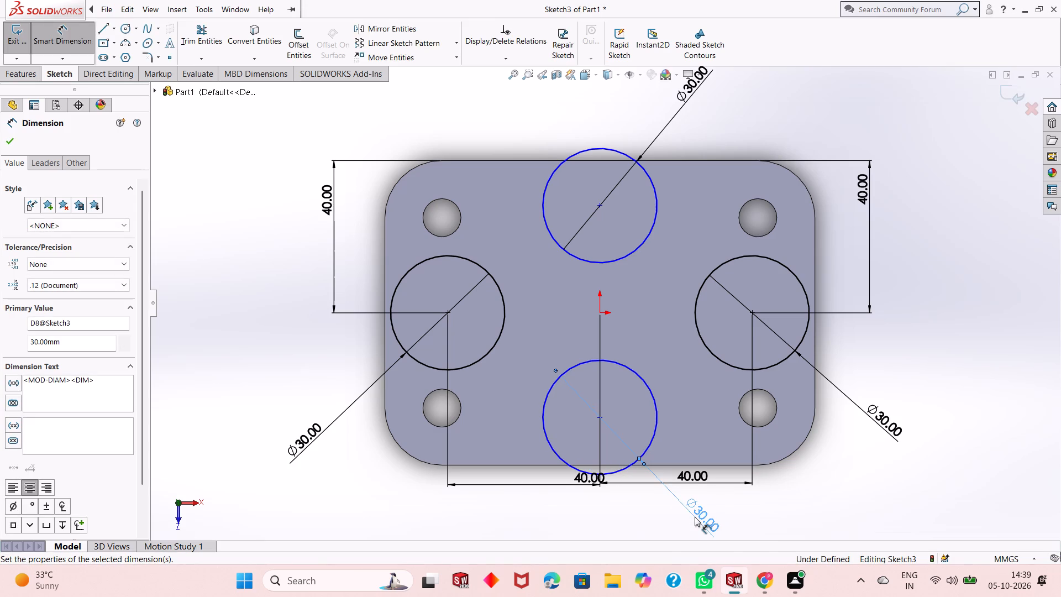
Dimension the centres of the circles below and above the origin 45/2 (22.5) mm vertically from the origin.
click(602, 421)
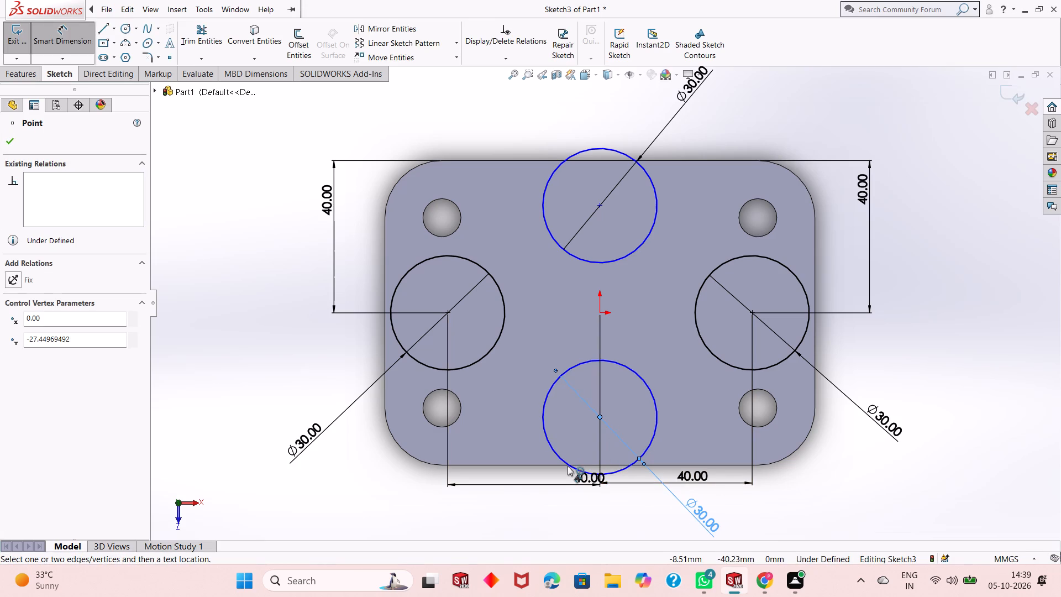
click(601, 314)
click(251, 310)
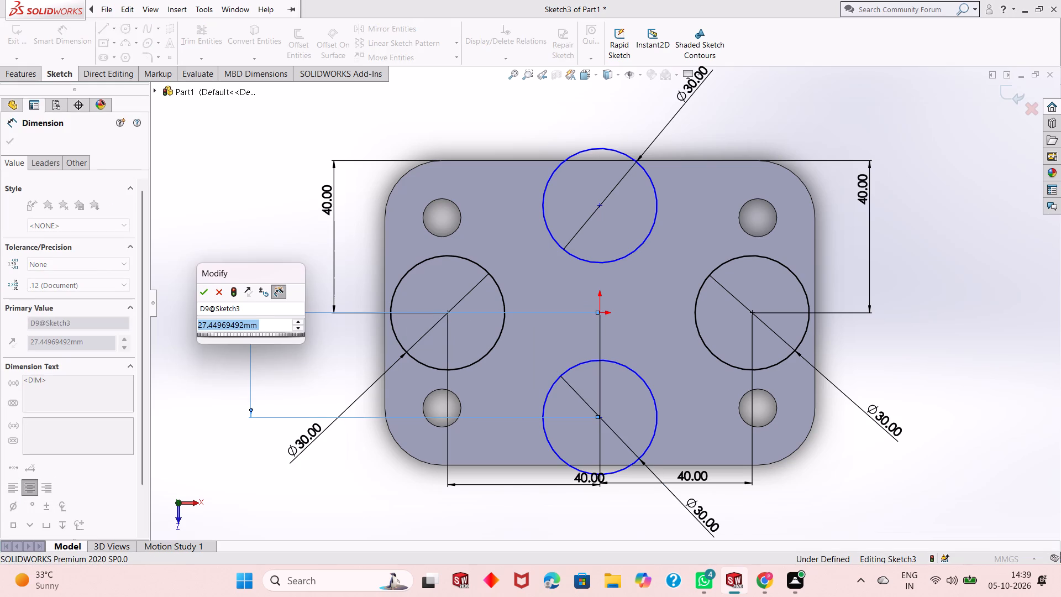
text(45/2)
key(Return)
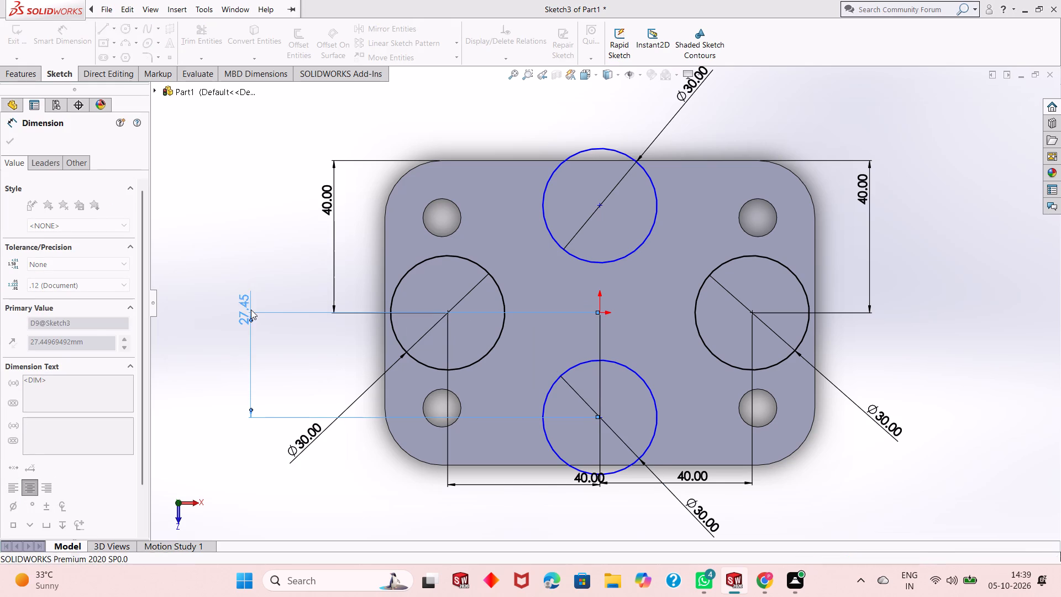
click(601, 206)
click(601, 314)
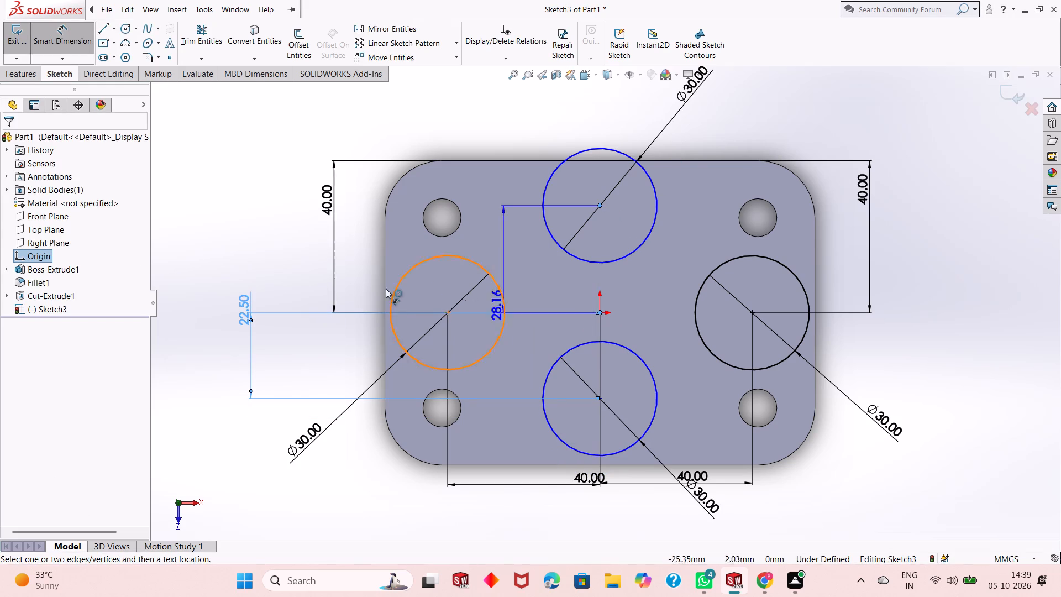
click(274, 273)
text(45/2)
key(Return)
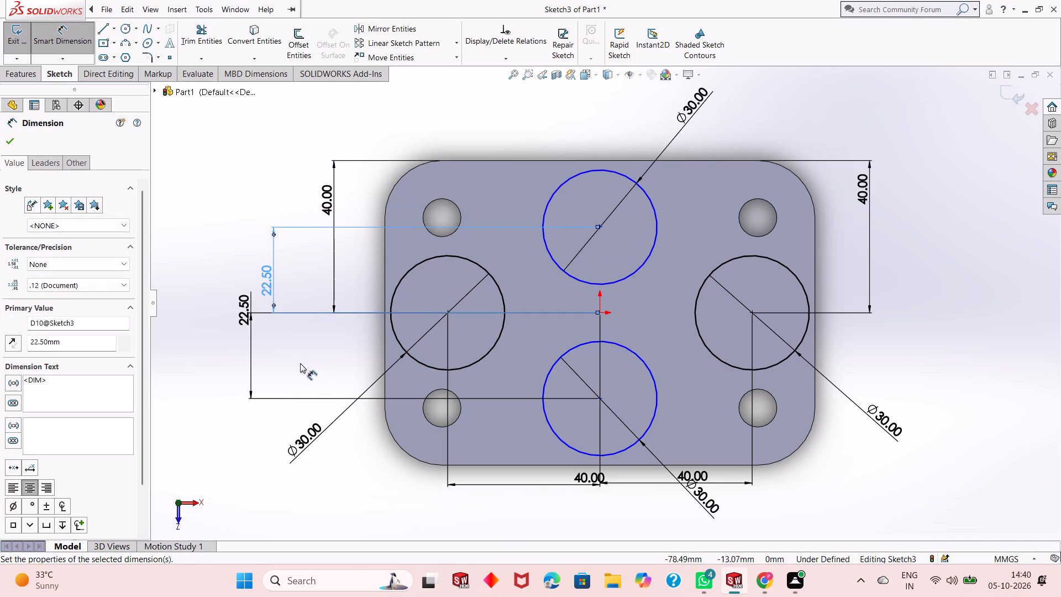
click(300, 363)
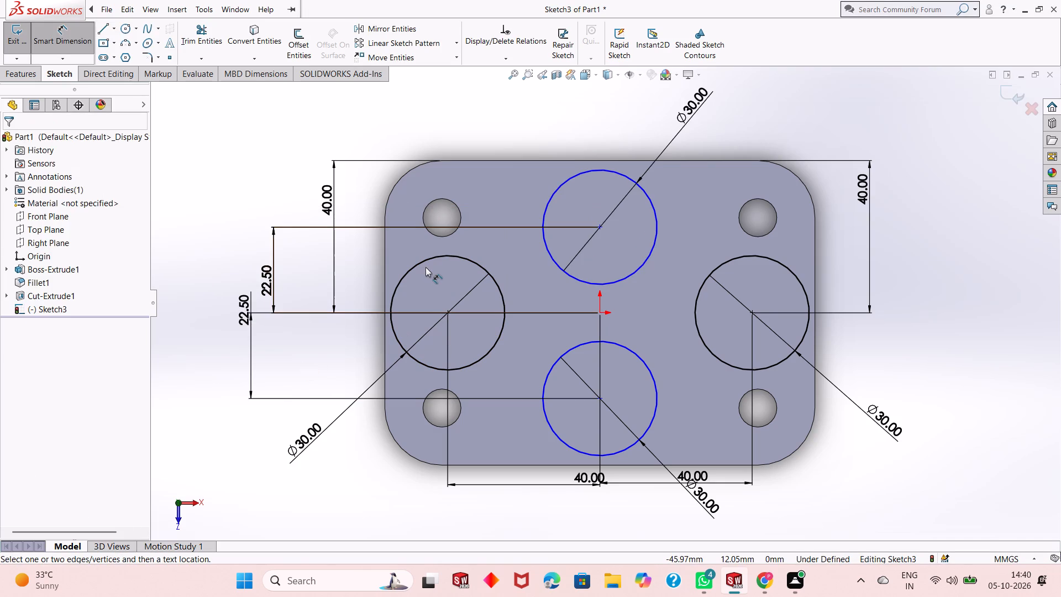
Dimension the centres of the lower and upper circles 56.5 mm horizontally from the plate's right edge.
click(600, 397)
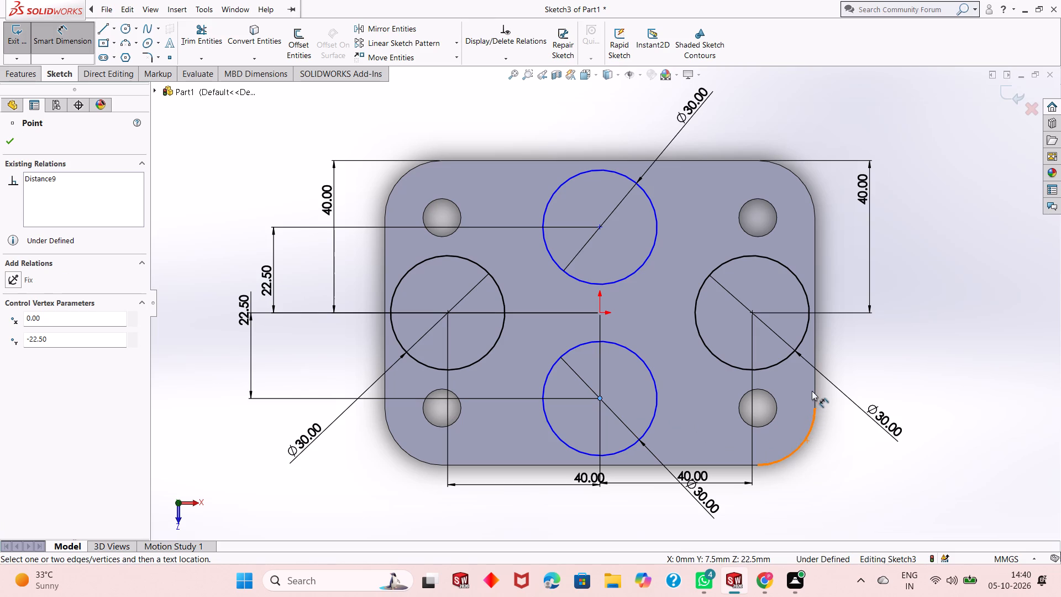
click(814, 386)
click(769, 518)
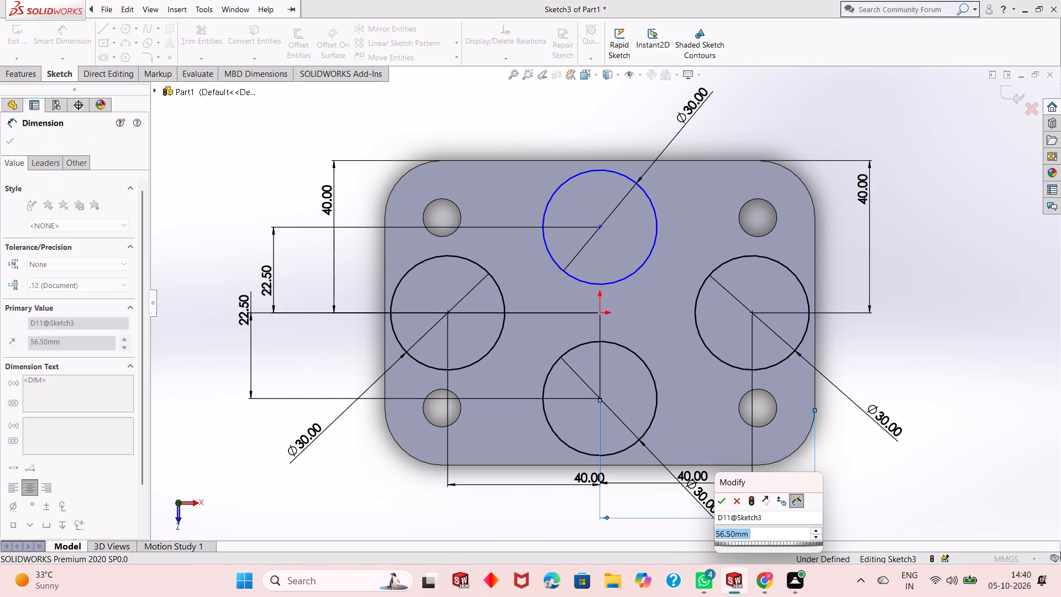
text(113/2)
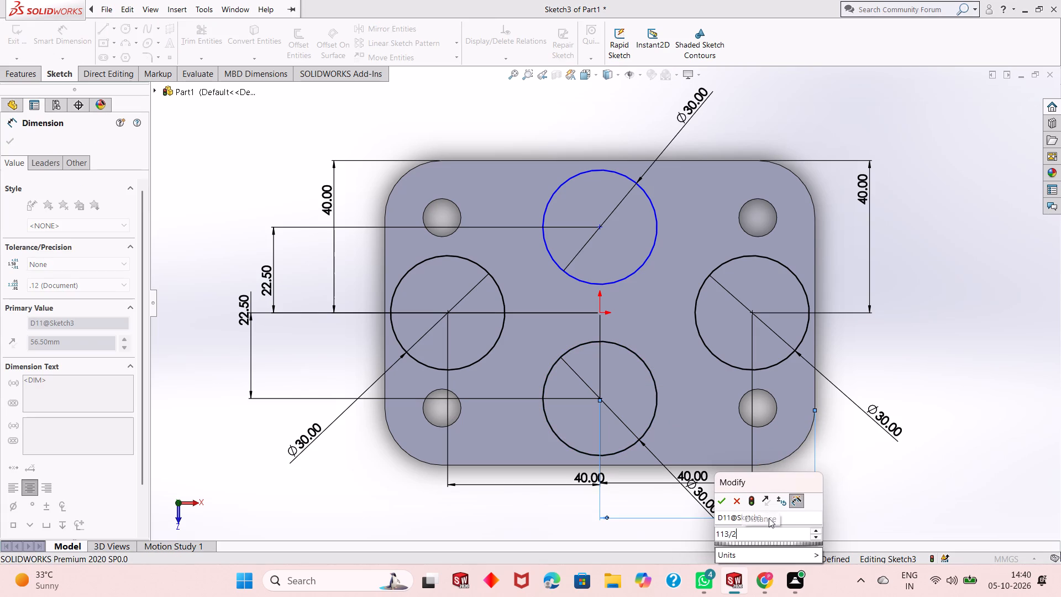
key(Return)
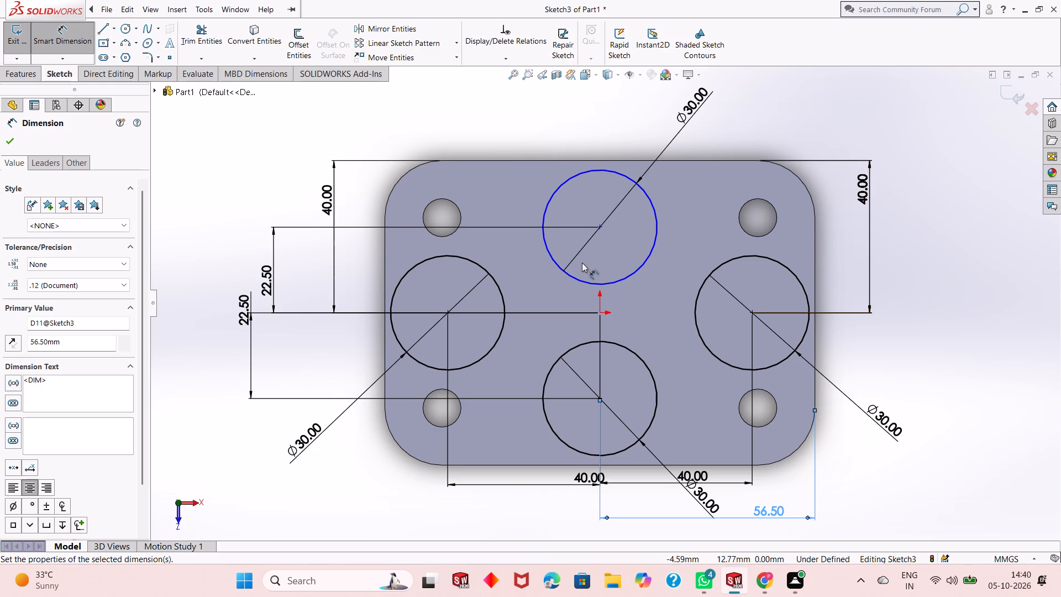
click(601, 226)
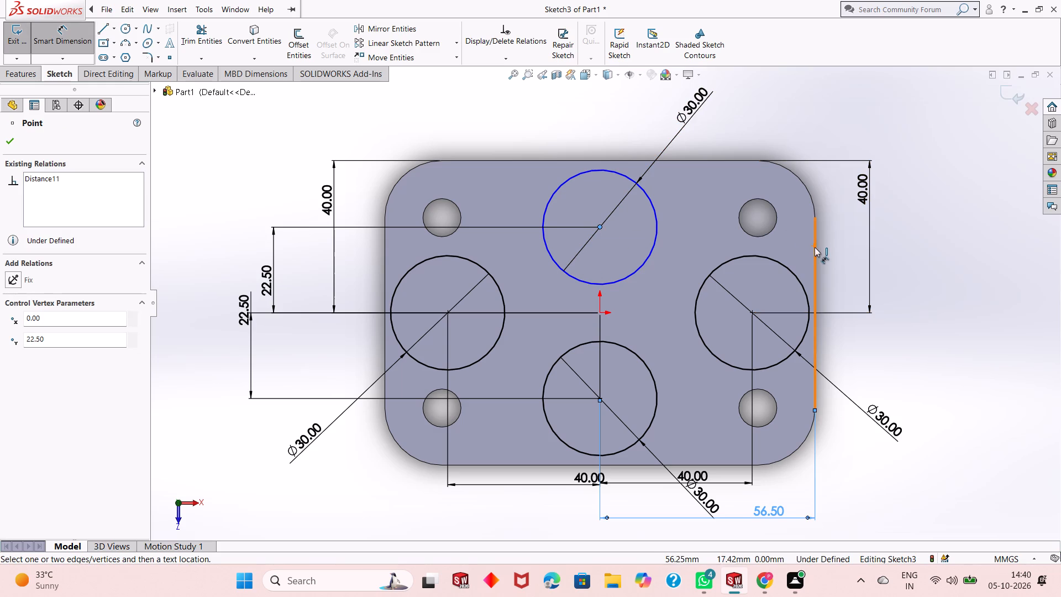
click(815, 247)
click(810, 114)
click(762, 97)
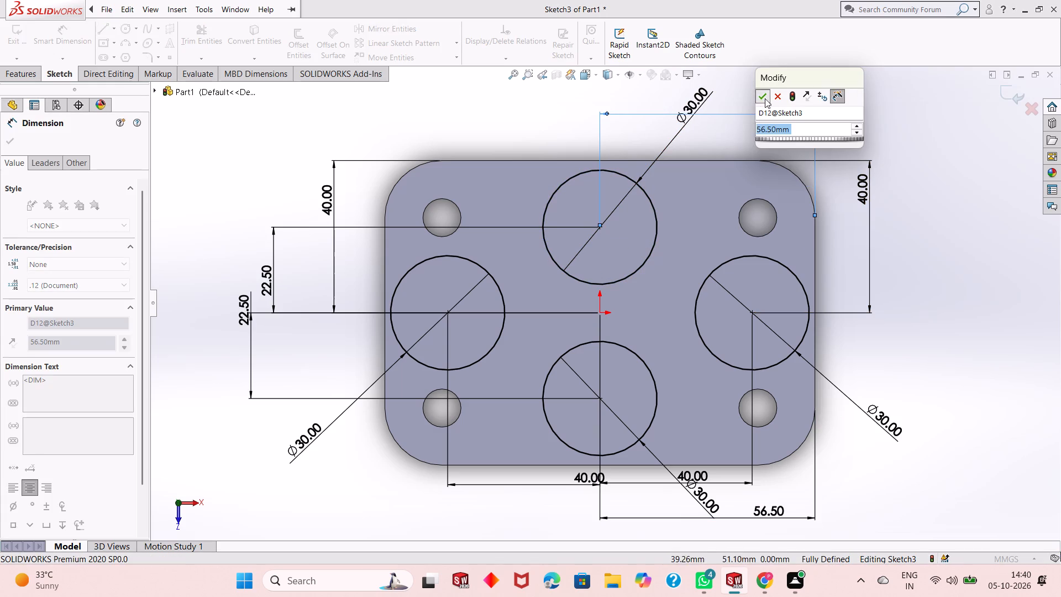
right_click(894, 213)
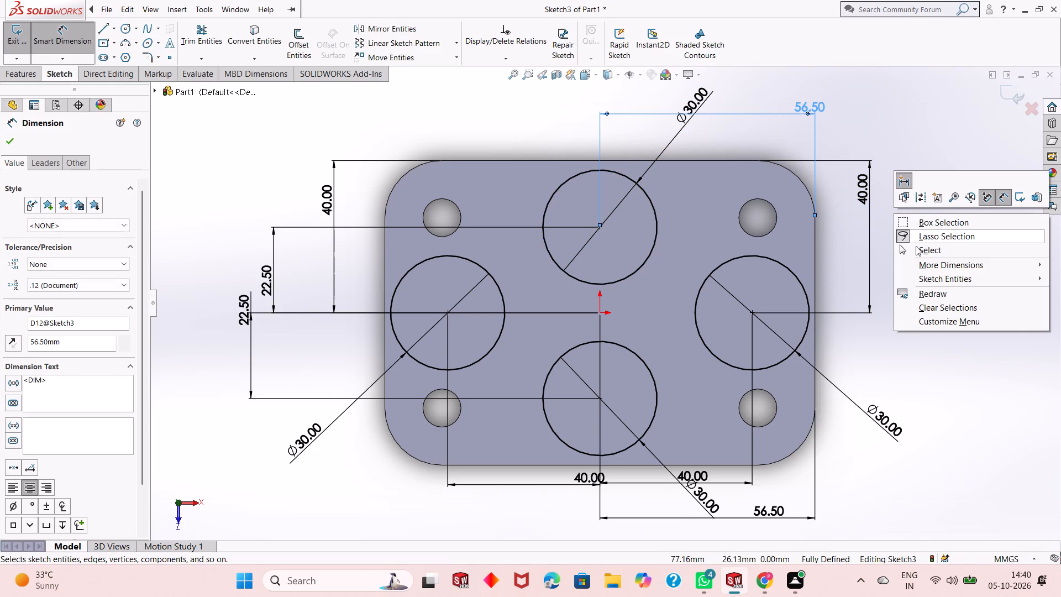
click(916, 246)
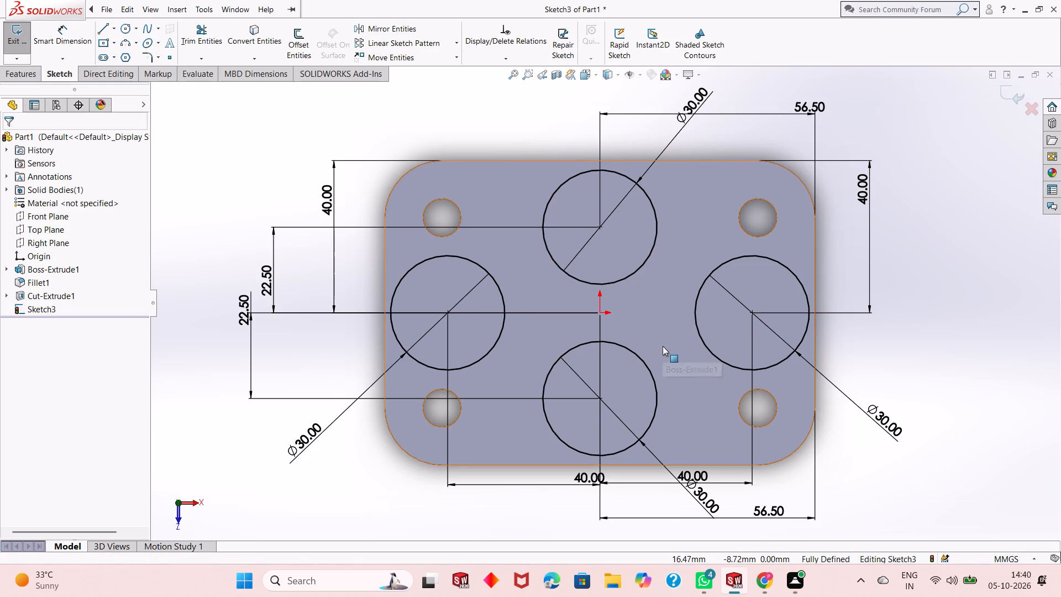
Examine the plate and its four sketched circles from several angles, ending in a view normal to the sketch.
scroll(663, 346, up, 1)
scroll(648, 321, down, 1)
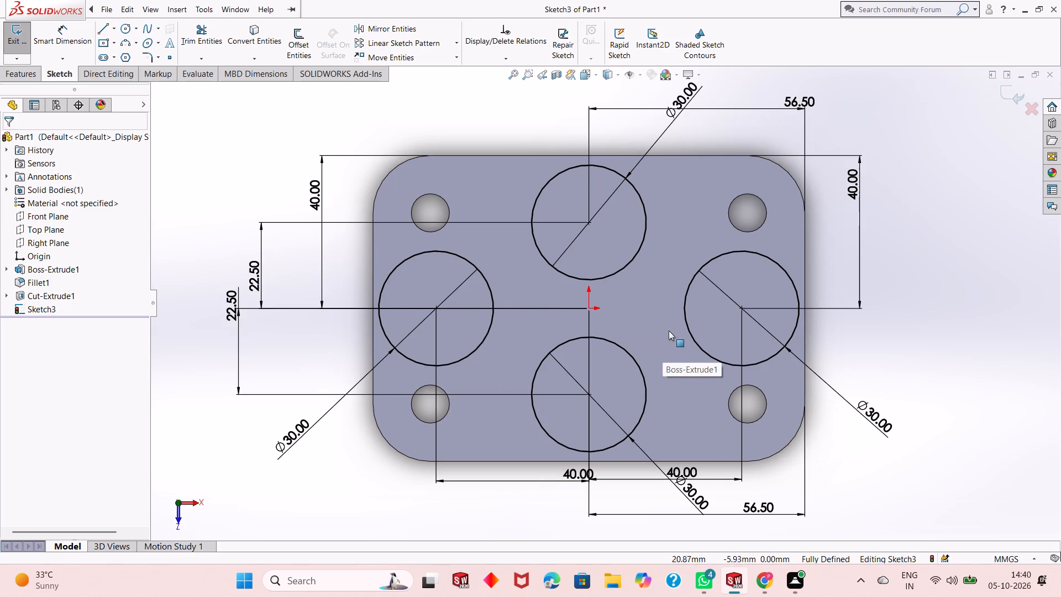
middle_drag(660, 335, 680, 234)
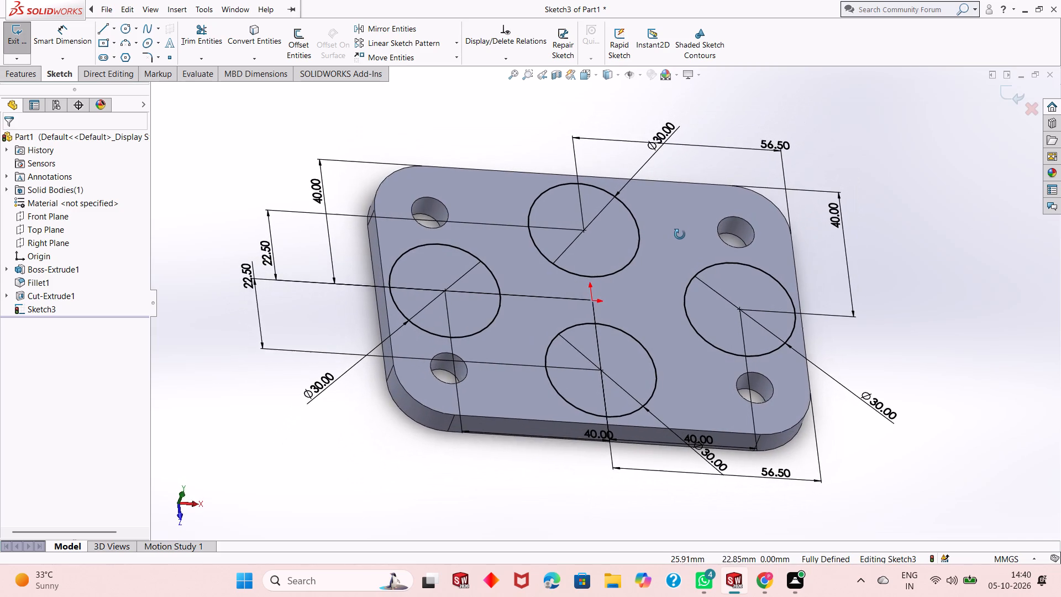
middle_drag(680, 234, 712, 222)
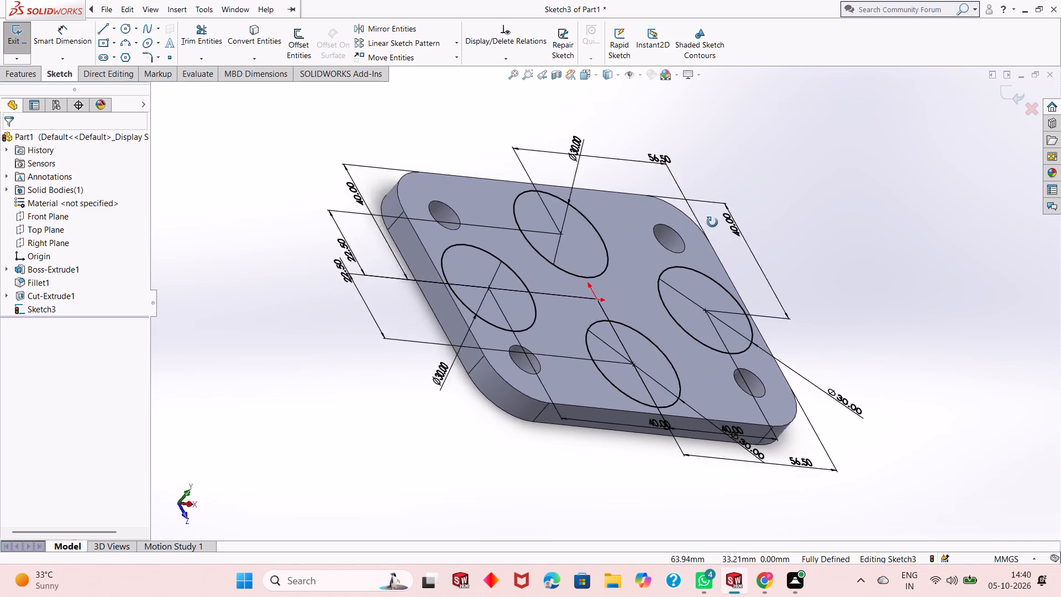
middle_drag(712, 222, 686, 229)
middle_drag(679, 232, 649, 273)
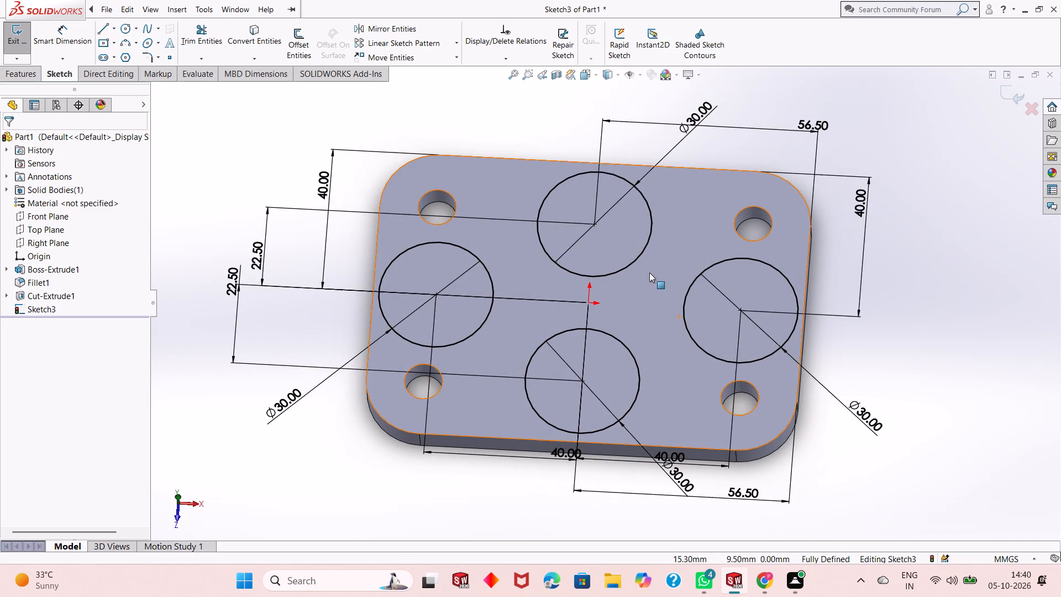
key(ctrl+8)
scroll(655, 267, up, 1)
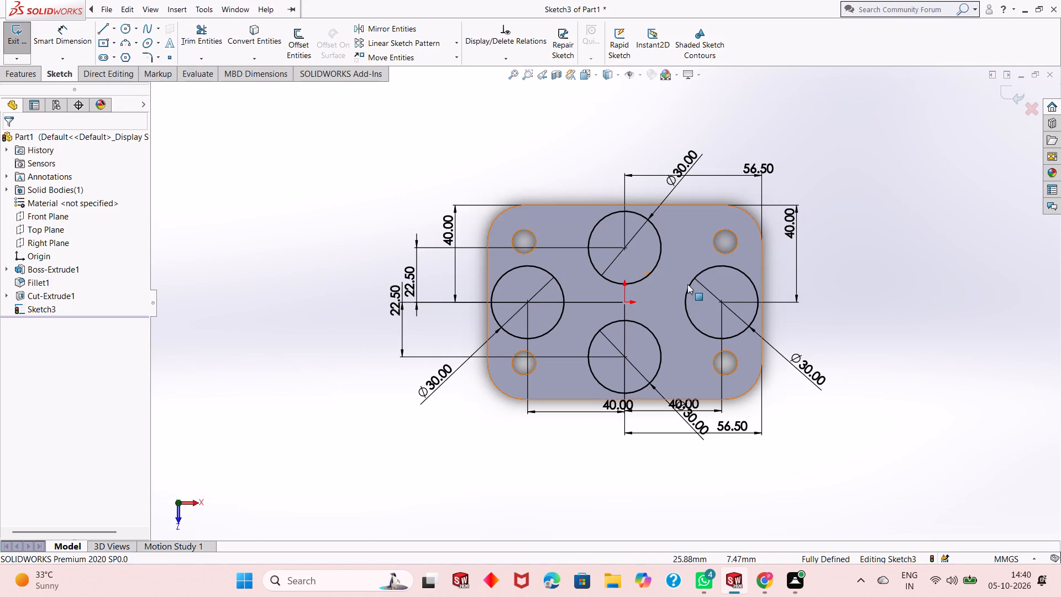
scroll(687, 291, down, 1)
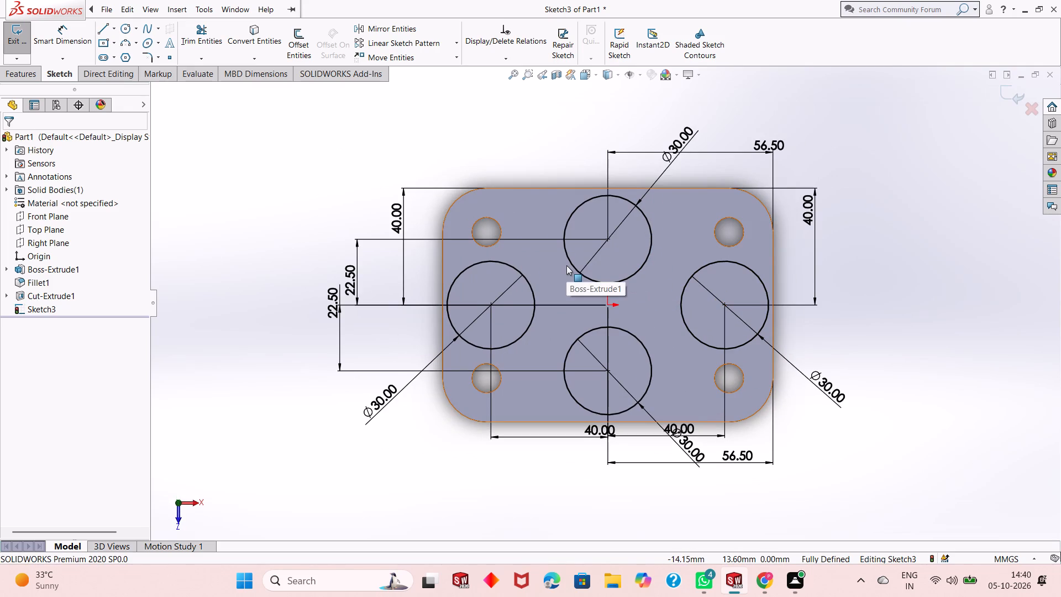
Sketch a smaller circle of about 7 to 9 mm radius concentric with each of the four 30 mm circles.
click(123, 28)
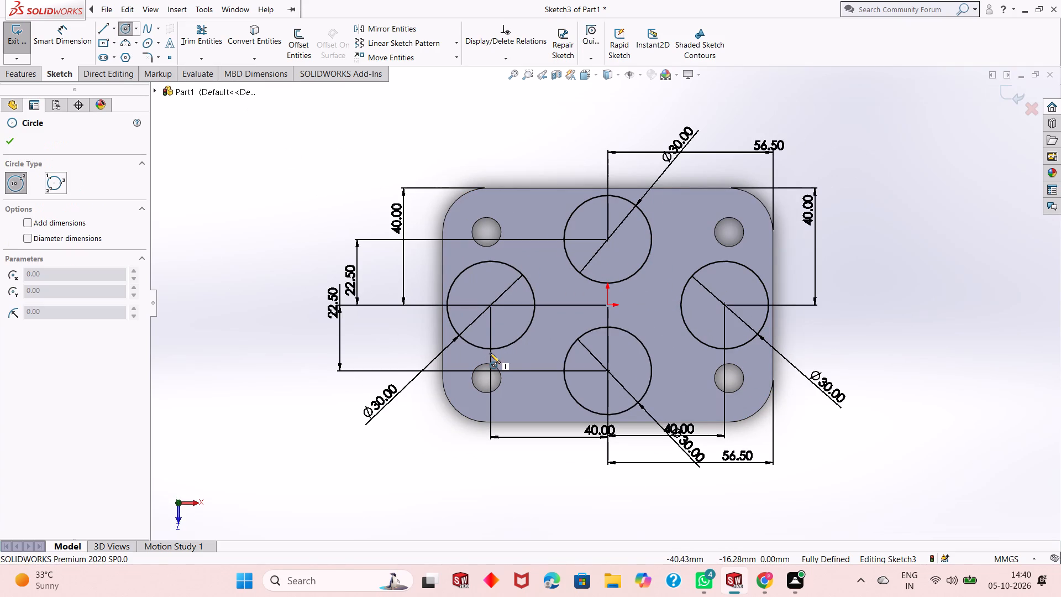
click(492, 305)
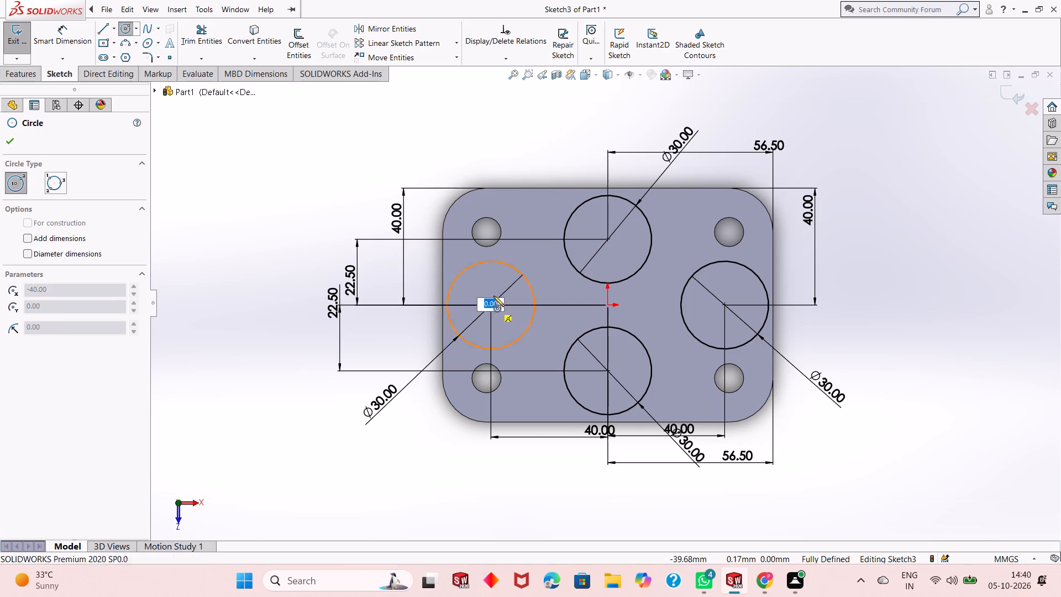
click(501, 282)
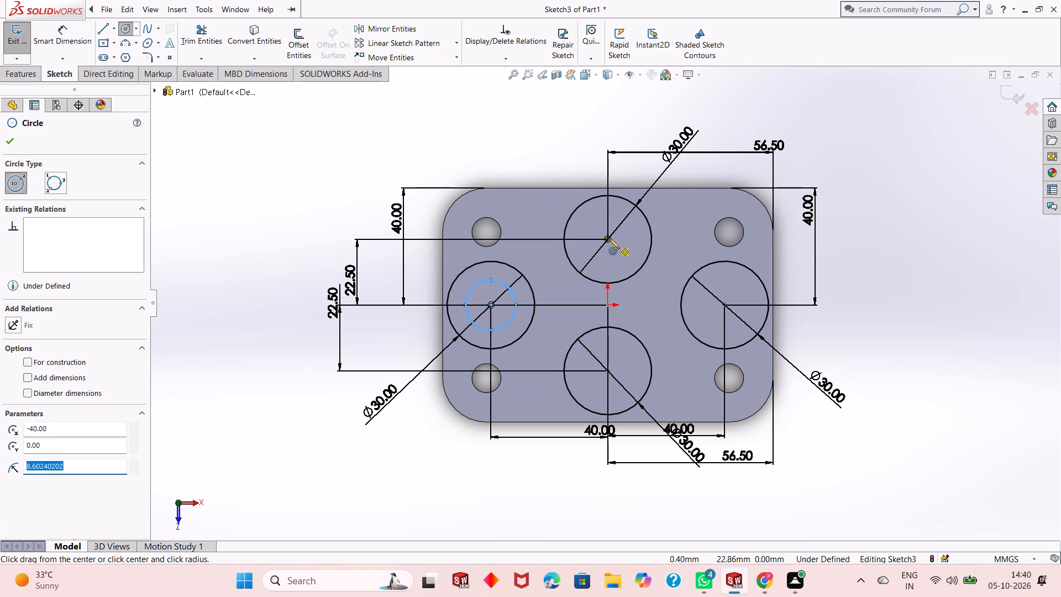
click(609, 238)
click(616, 258)
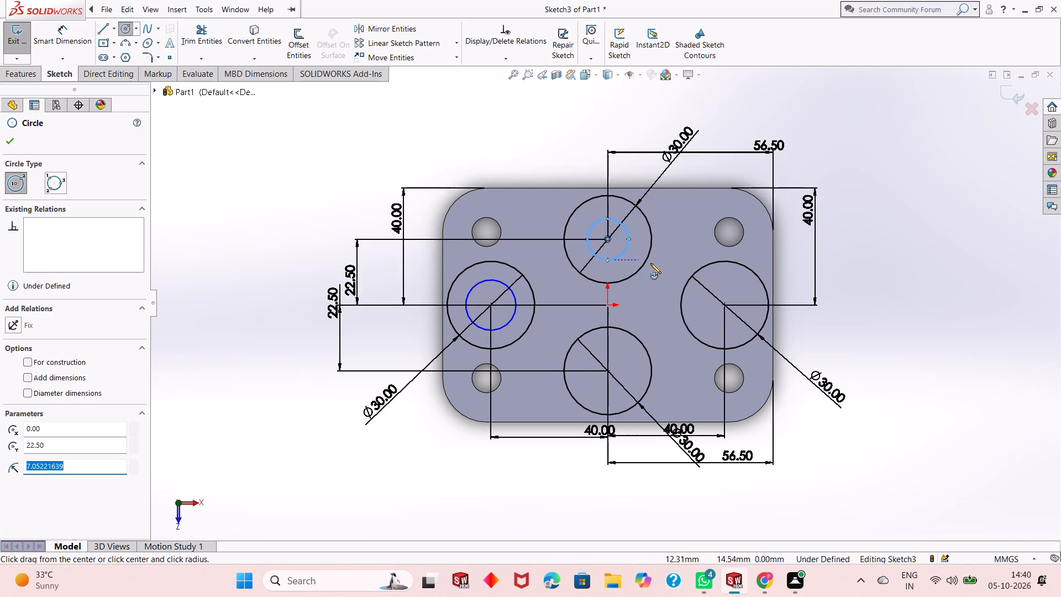
click(725, 306)
click(732, 286)
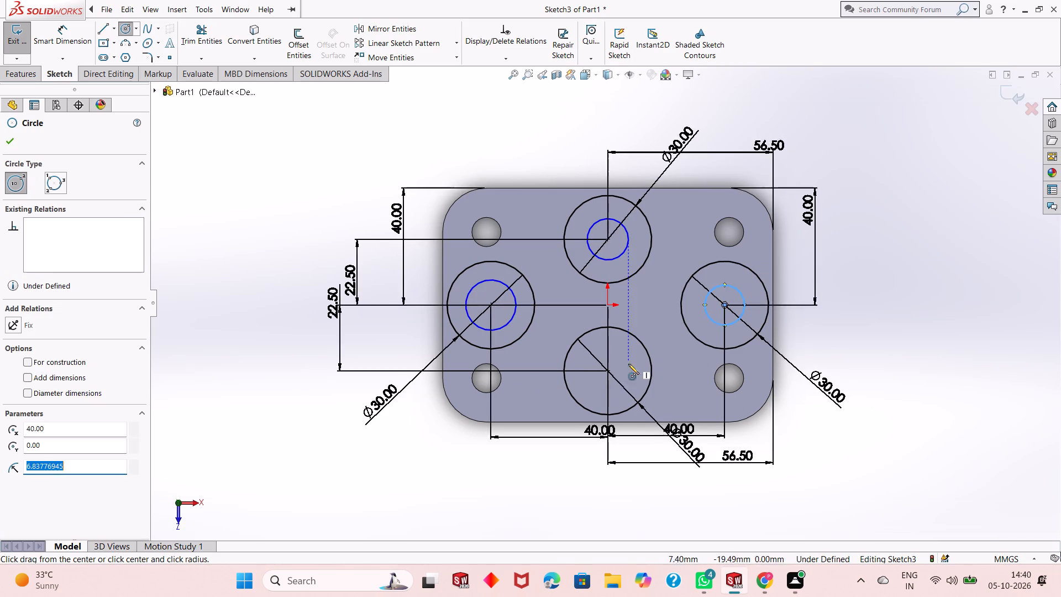
click(607, 371)
click(623, 349)
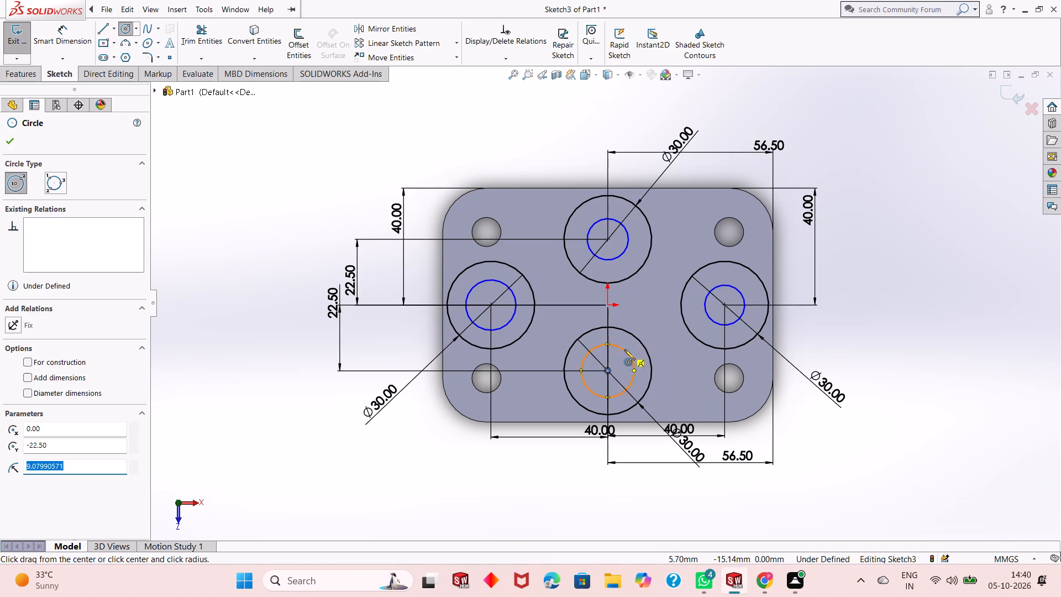
right_click(271, 307)
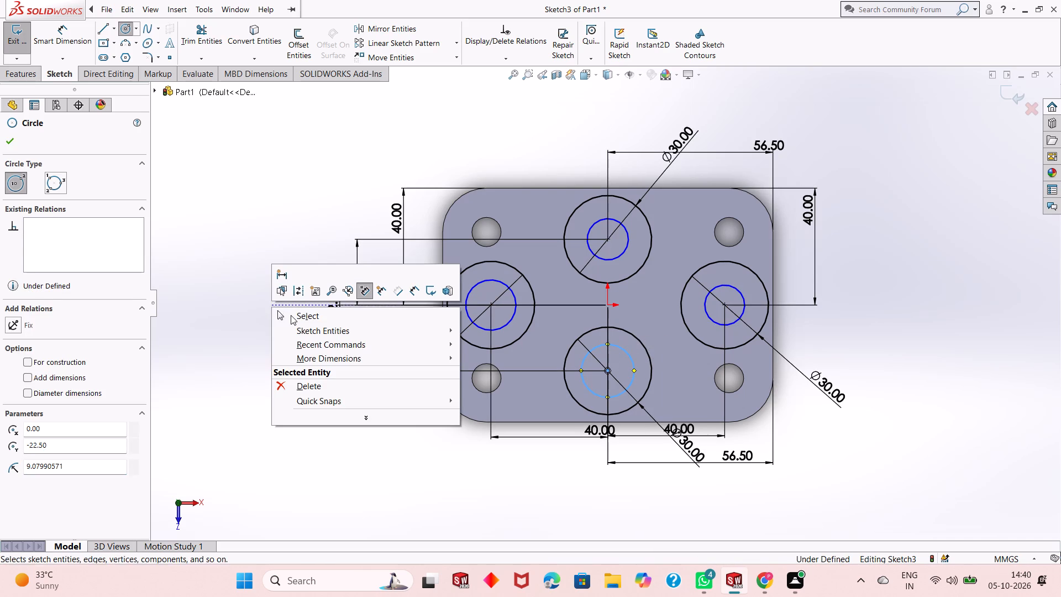
click(291, 315)
Dimension the left inner circle to a diameter of 20 mm.
click(64, 39)
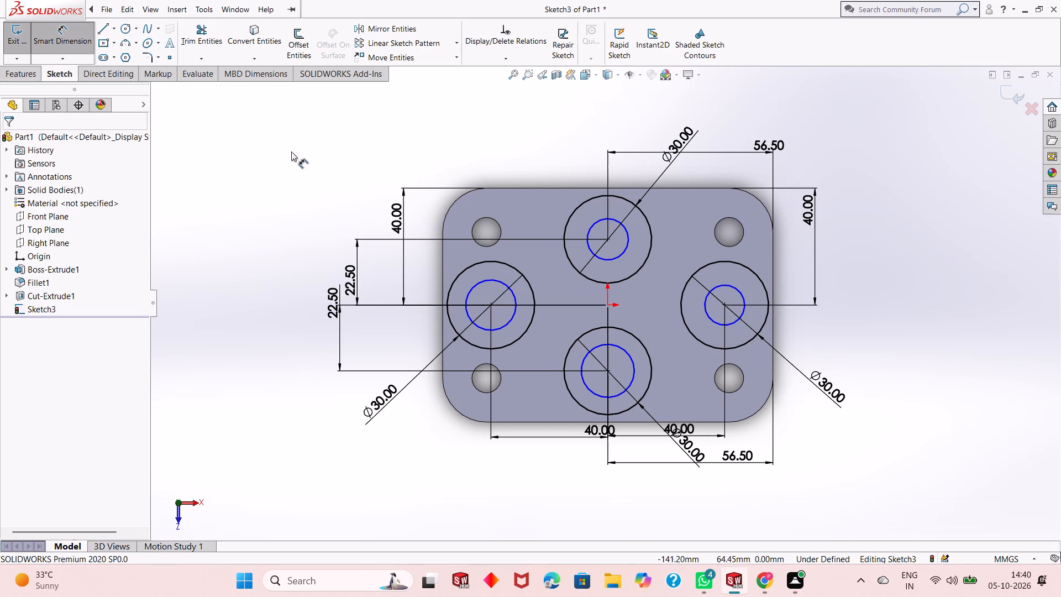
click(479, 331)
click(333, 414)
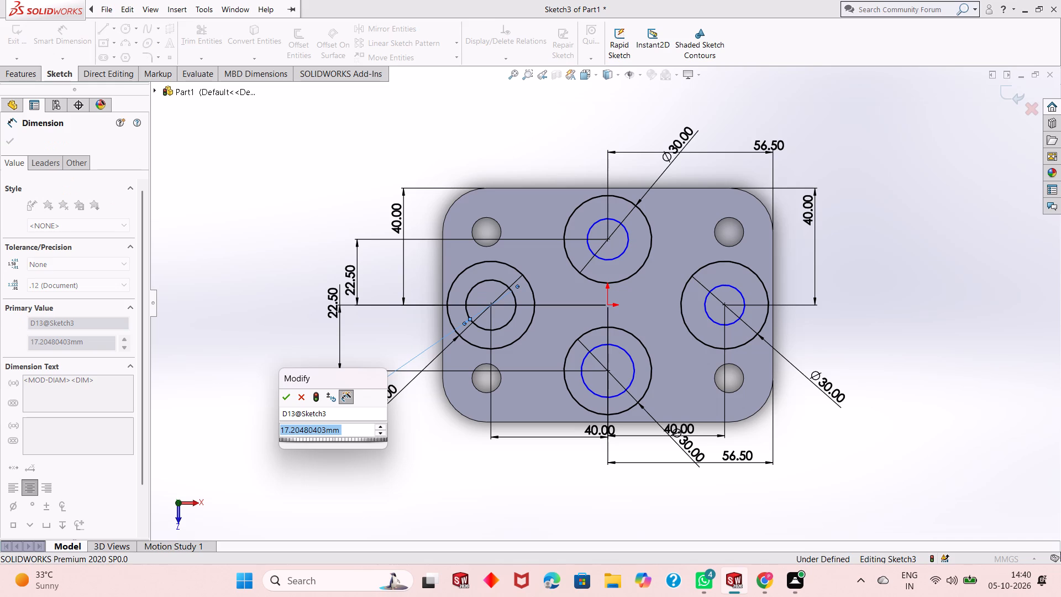
text(20)
key(Return)
right_click(295, 354)
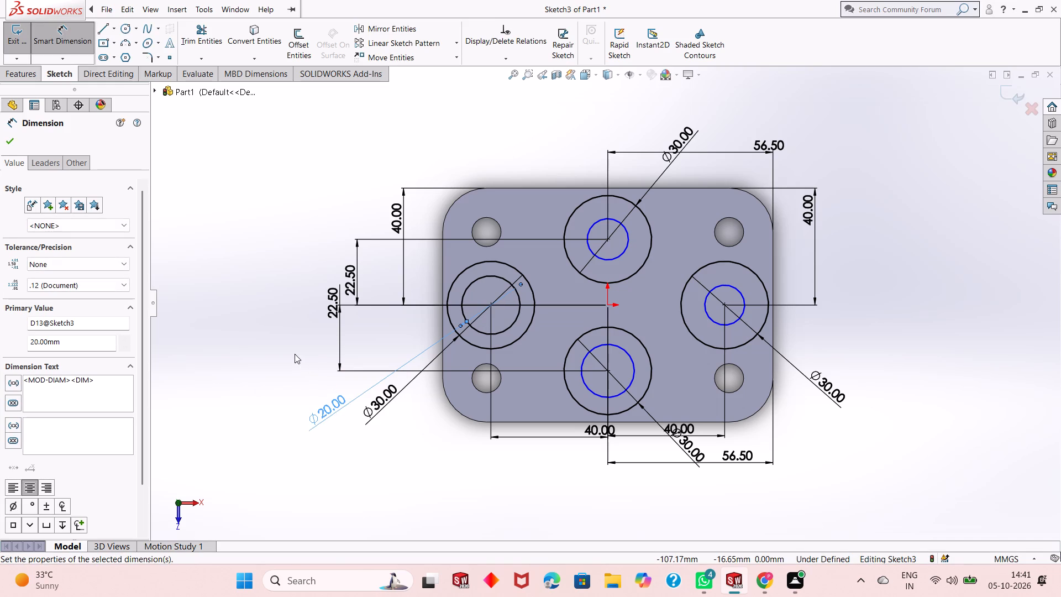
click(319, 394)
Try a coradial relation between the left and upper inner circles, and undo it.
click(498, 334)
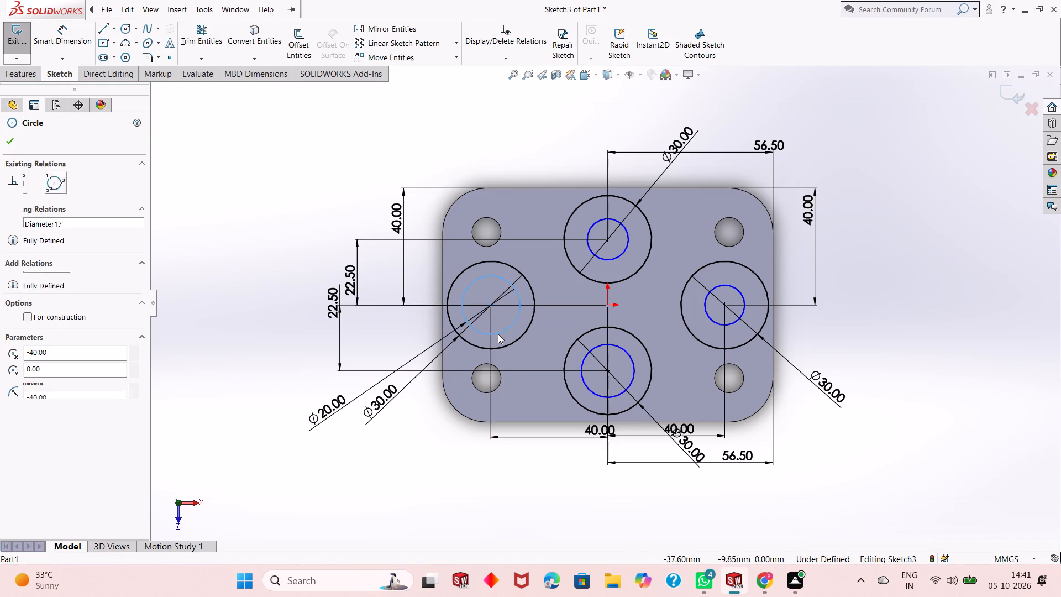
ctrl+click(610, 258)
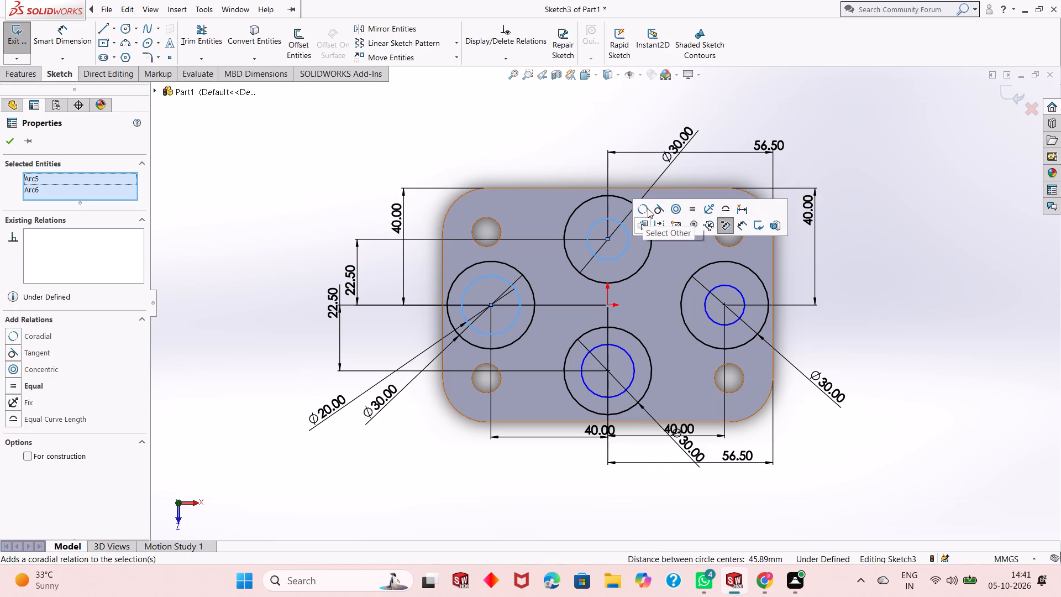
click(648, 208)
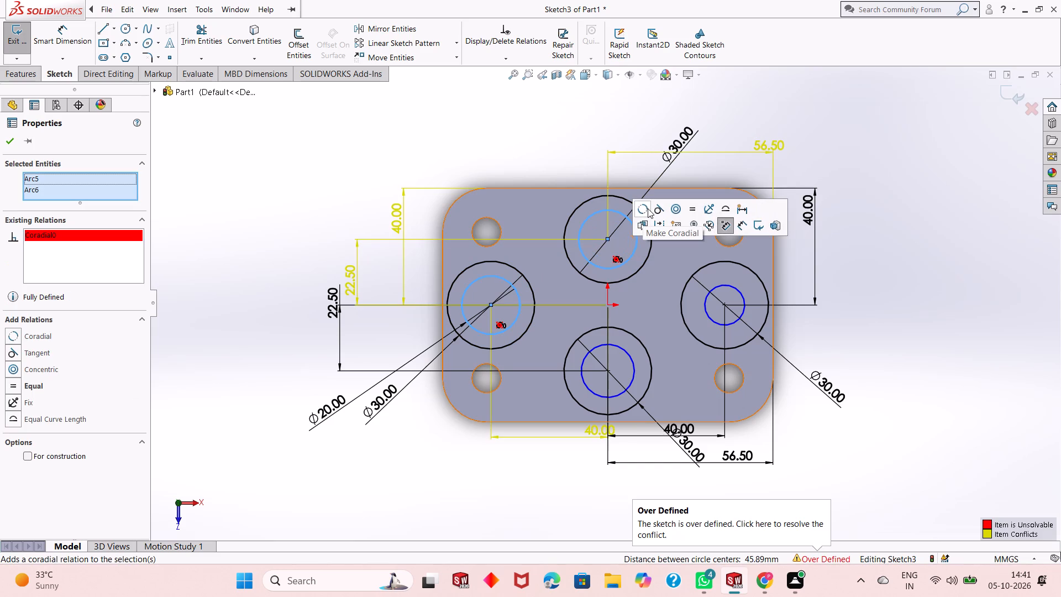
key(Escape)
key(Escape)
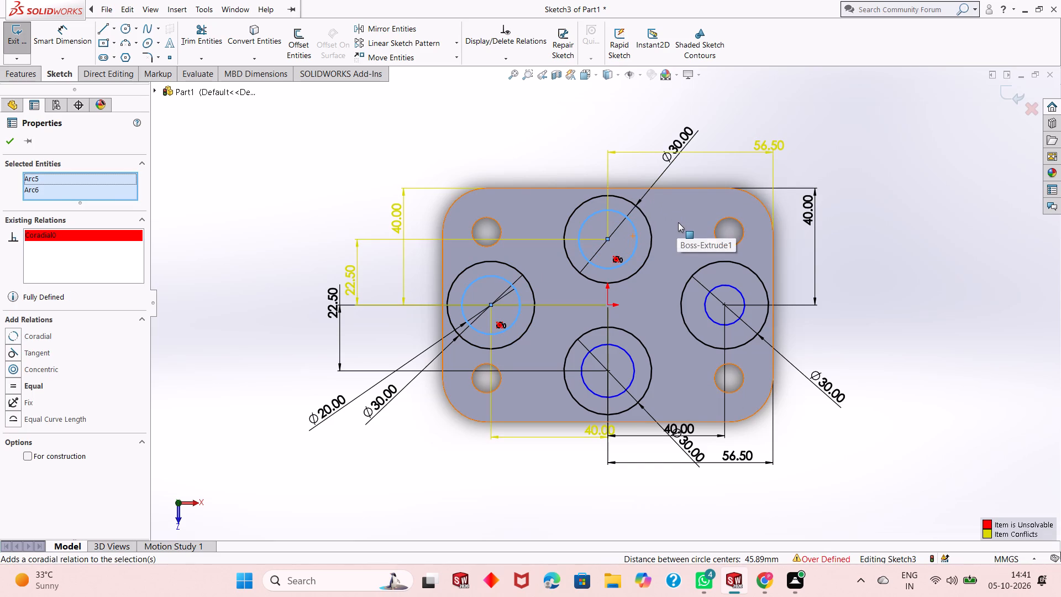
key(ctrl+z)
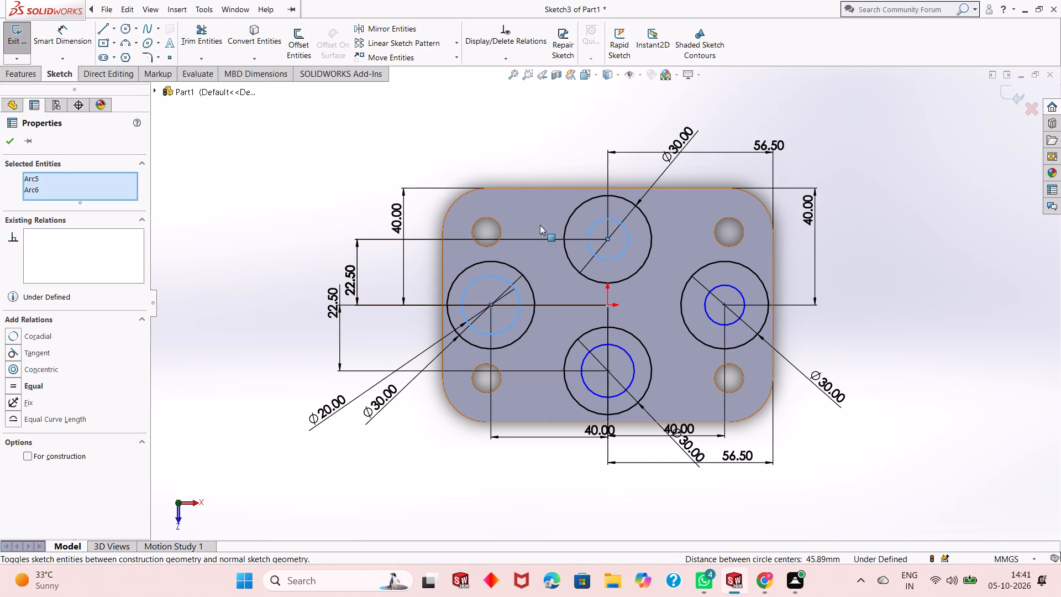
Make the upper inner circle equal to the left 20 mm inner circle.
right_click(549, 154)
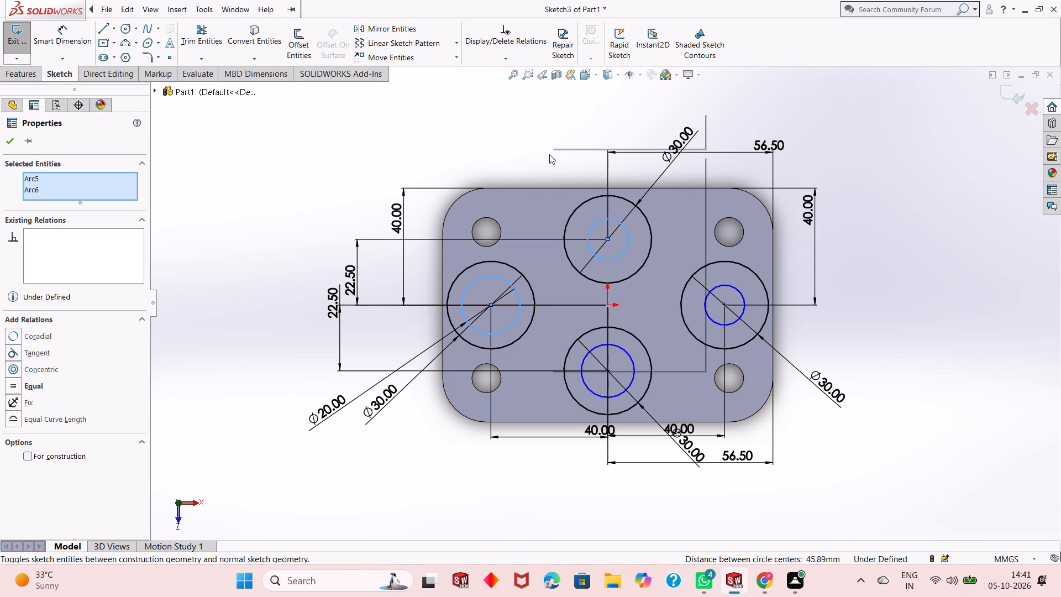
click(610, 123)
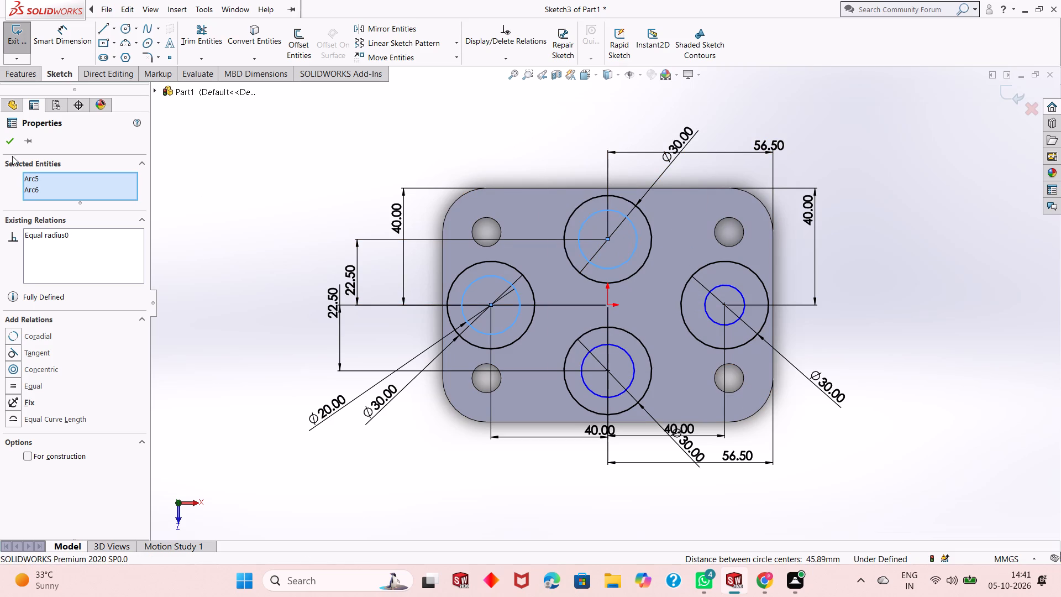
click(8, 142)
key(Escape)
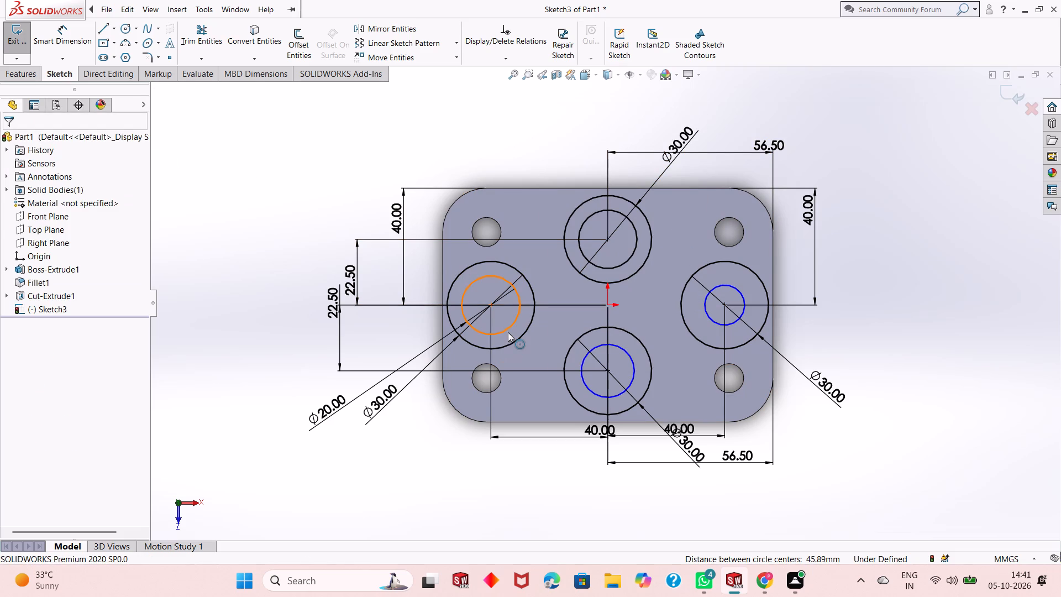
Make the lower and right inner circles equal to the left 20 mm inner circle.
click(508, 332)
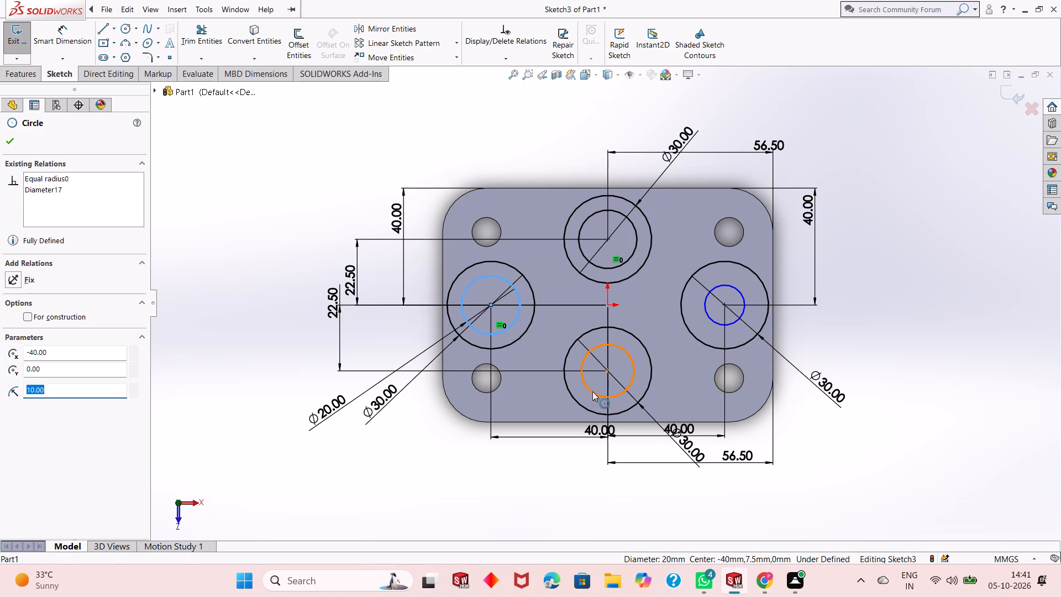
ctrl+click(592, 391)
ctrl+click(716, 320)
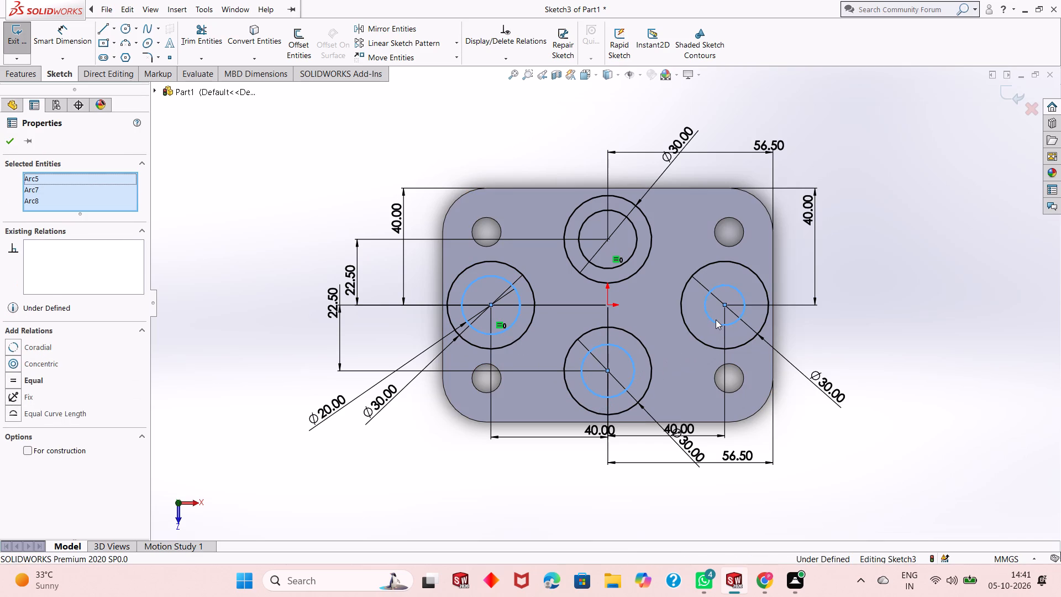
click(780, 271)
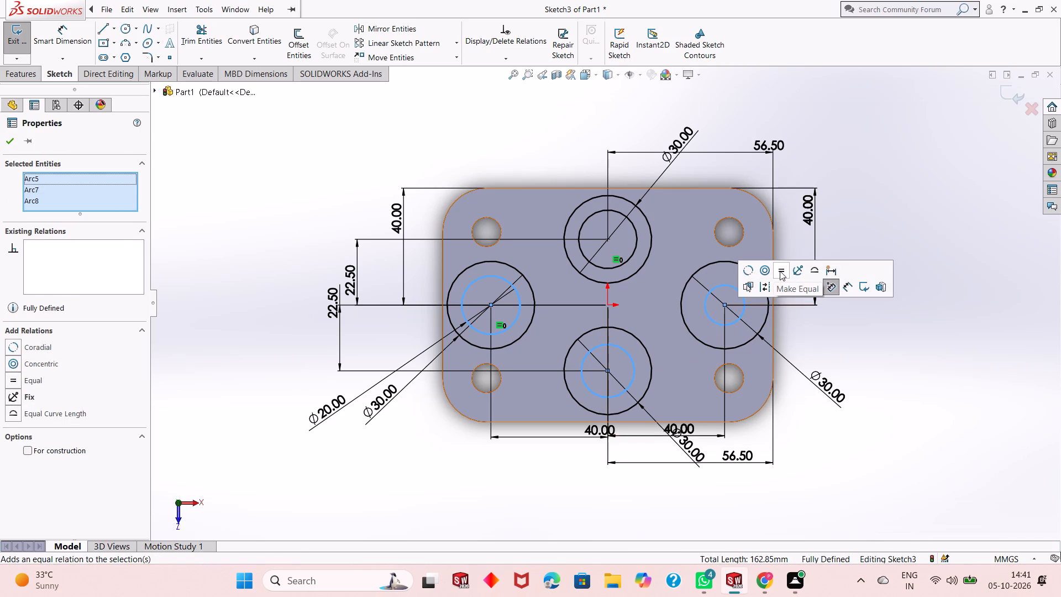
click(14, 146)
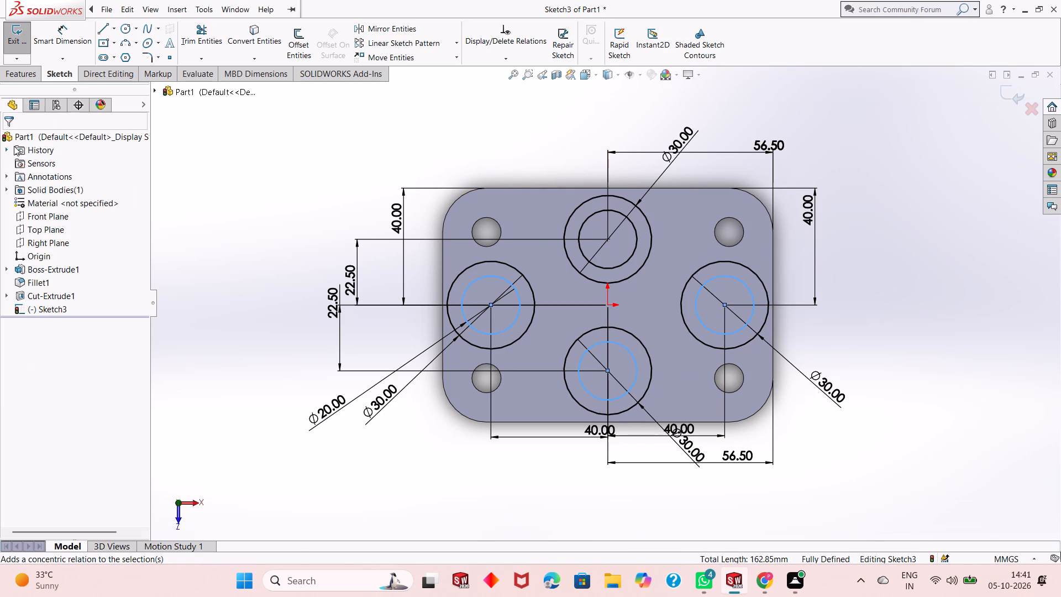
key(Escape)
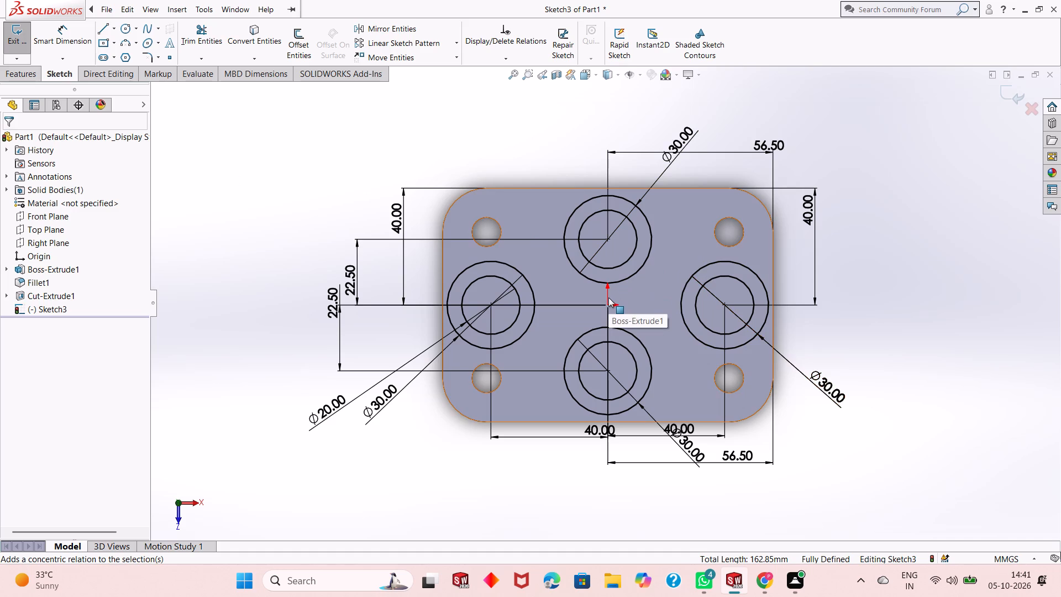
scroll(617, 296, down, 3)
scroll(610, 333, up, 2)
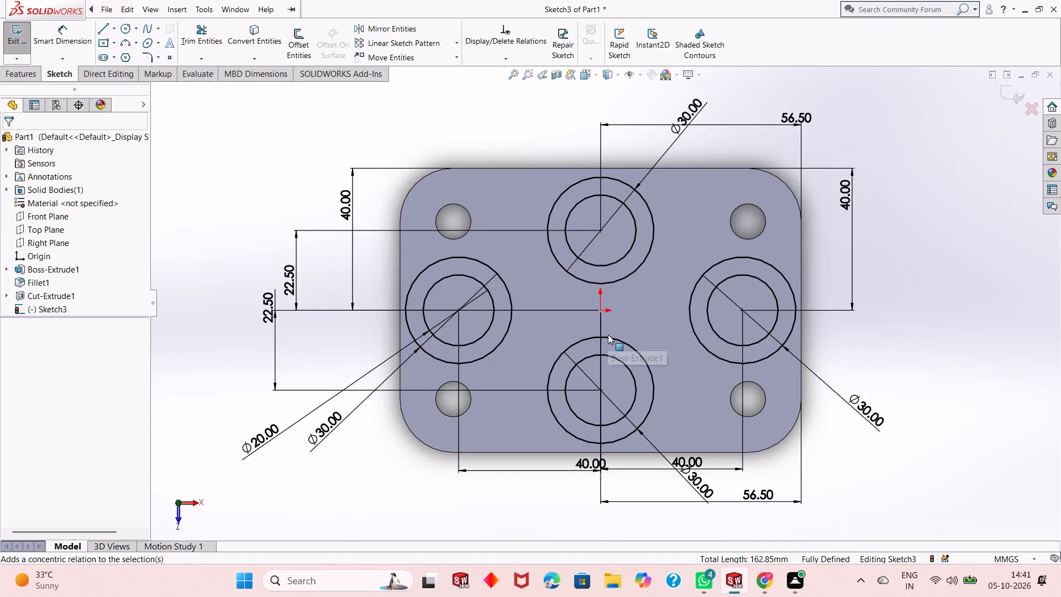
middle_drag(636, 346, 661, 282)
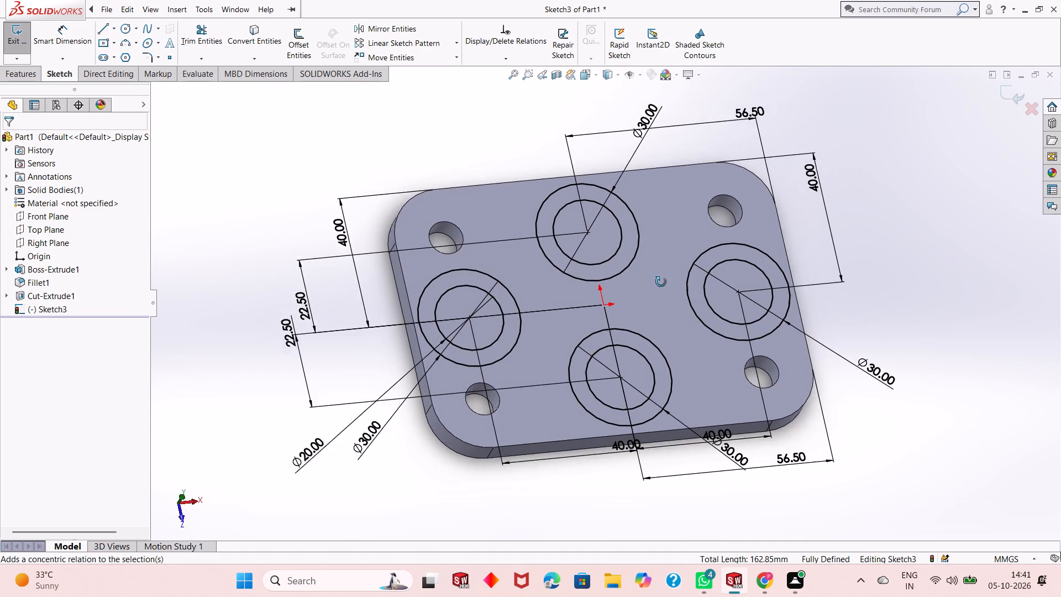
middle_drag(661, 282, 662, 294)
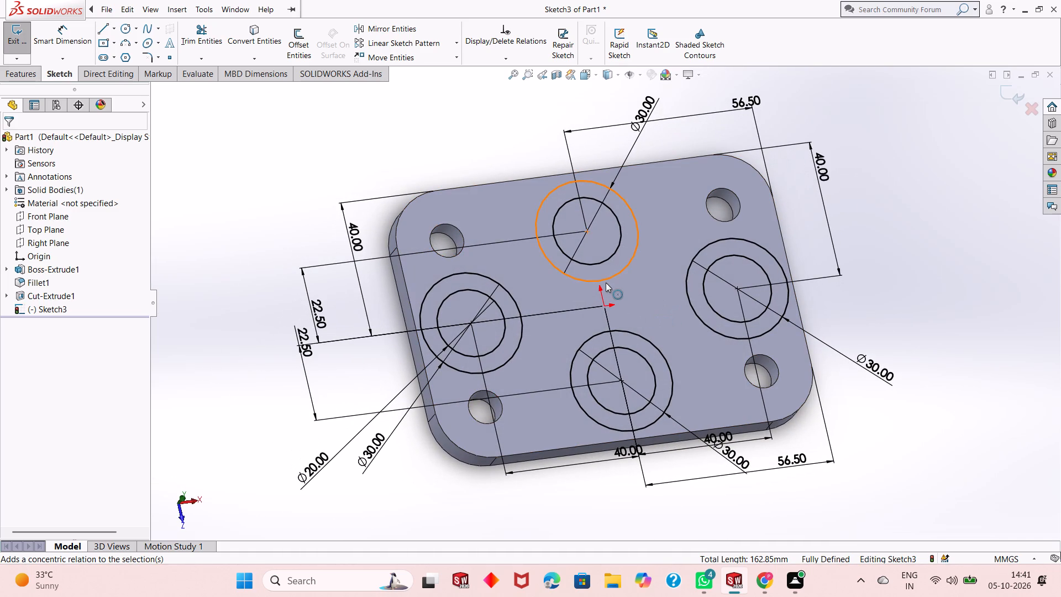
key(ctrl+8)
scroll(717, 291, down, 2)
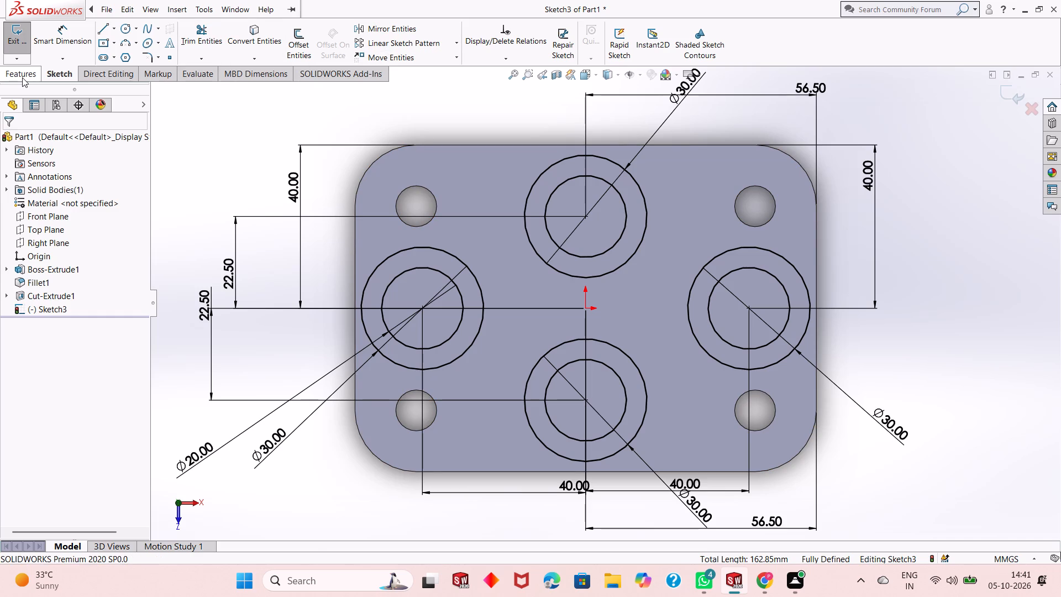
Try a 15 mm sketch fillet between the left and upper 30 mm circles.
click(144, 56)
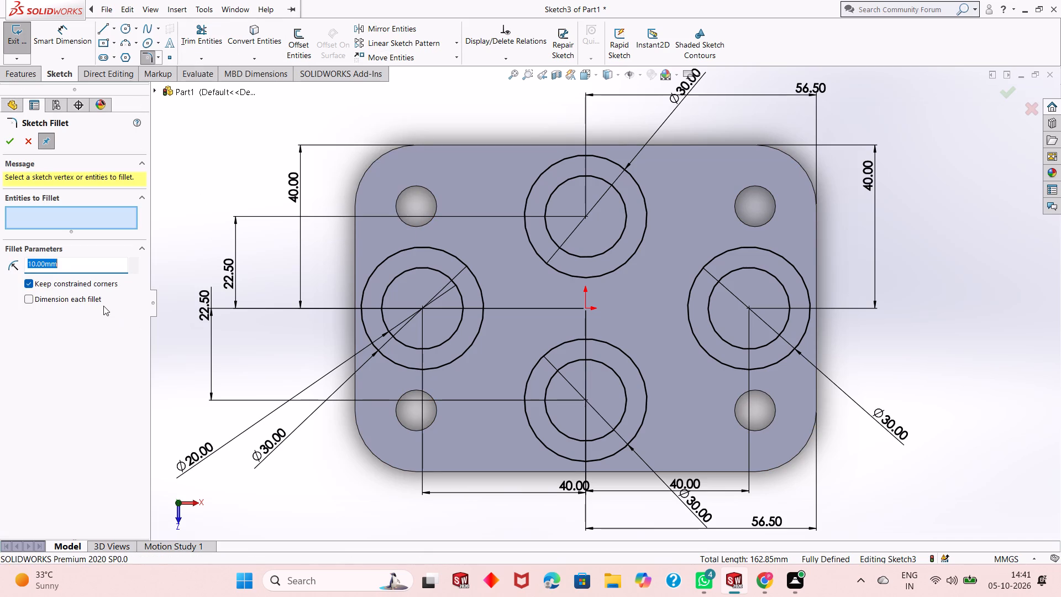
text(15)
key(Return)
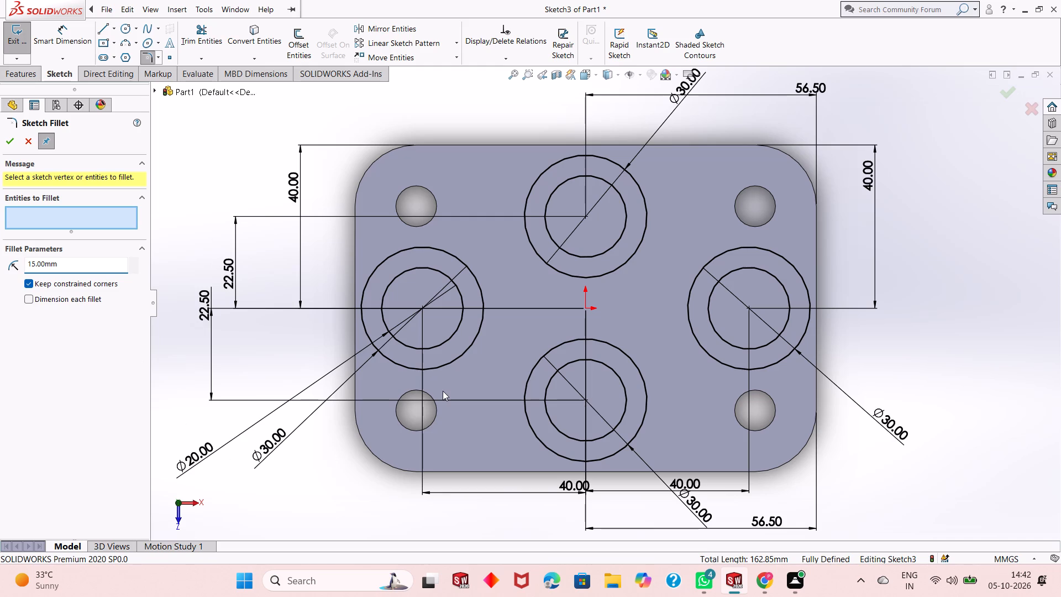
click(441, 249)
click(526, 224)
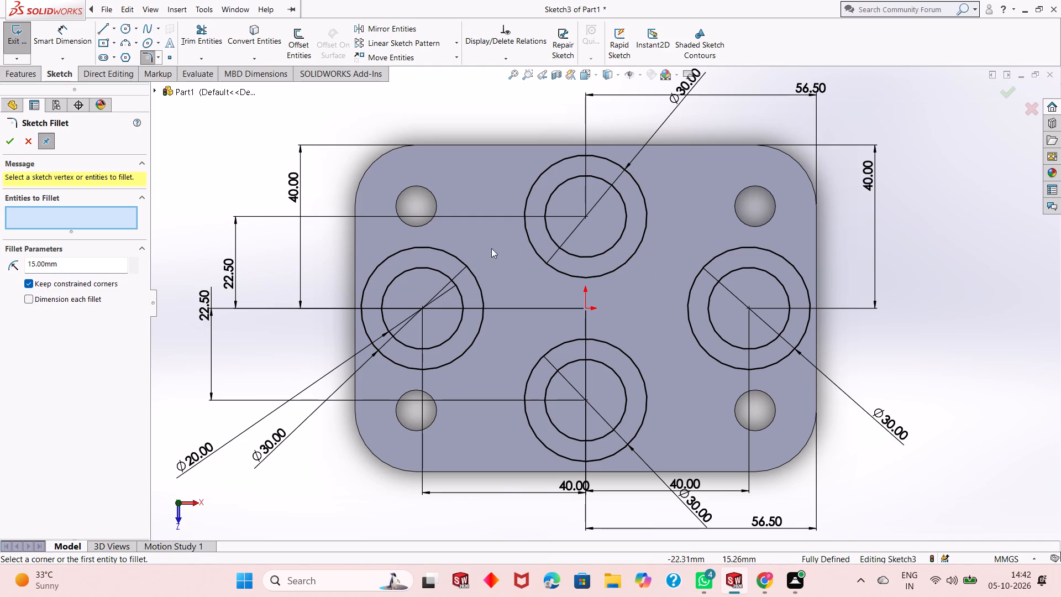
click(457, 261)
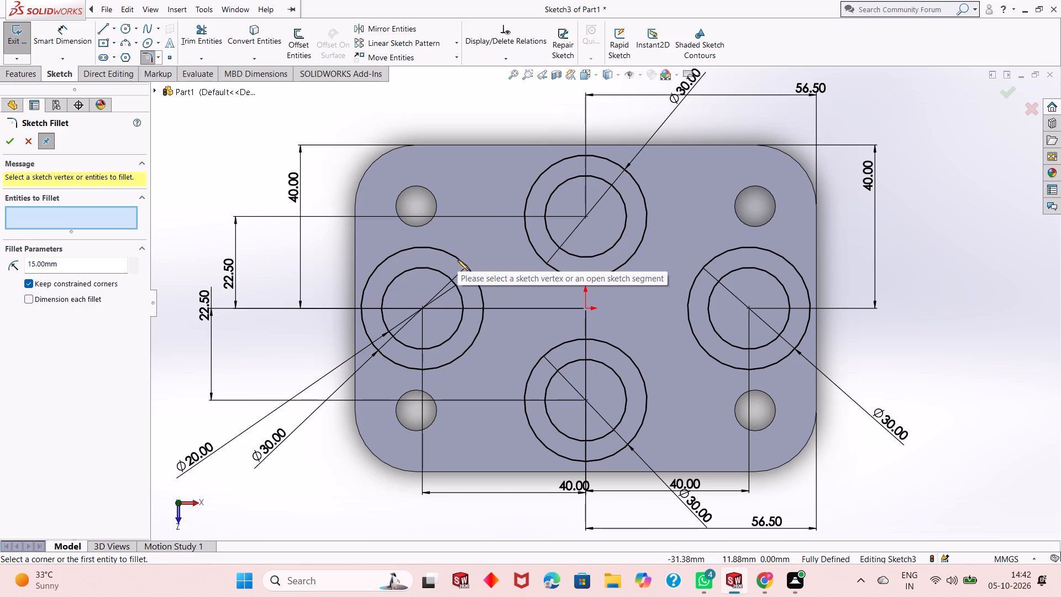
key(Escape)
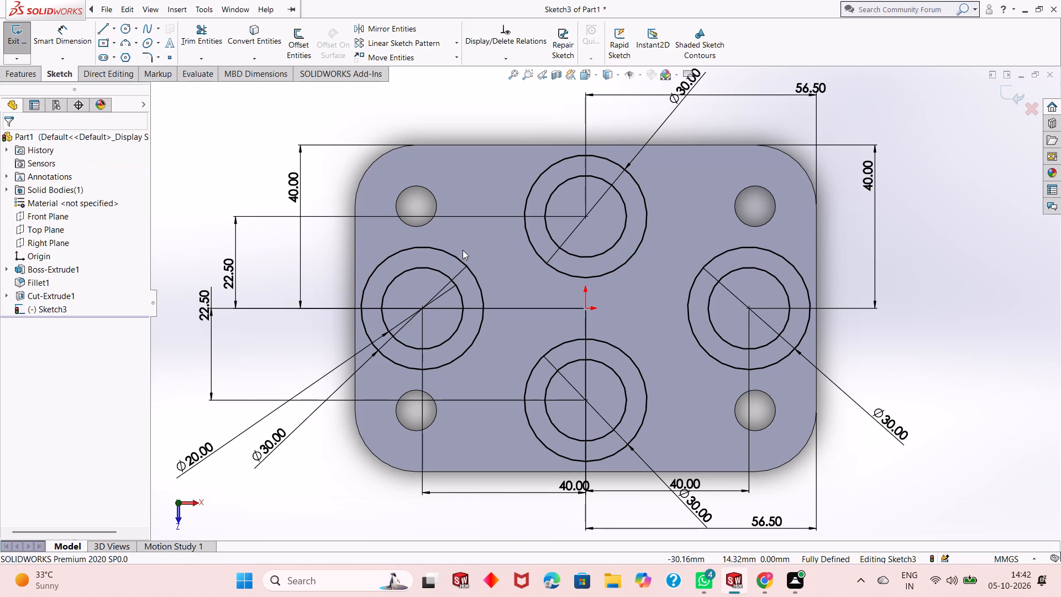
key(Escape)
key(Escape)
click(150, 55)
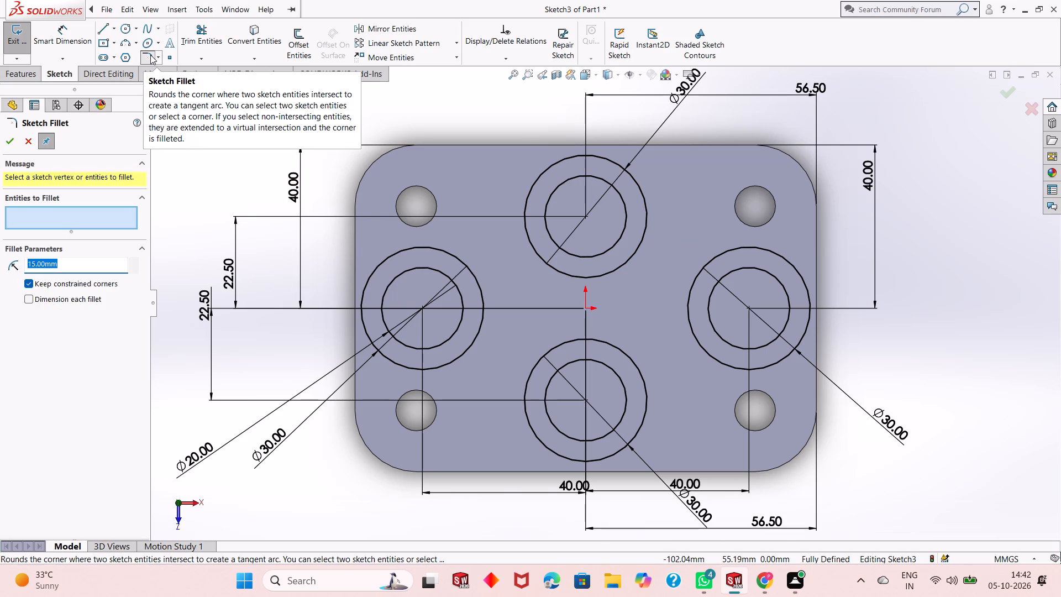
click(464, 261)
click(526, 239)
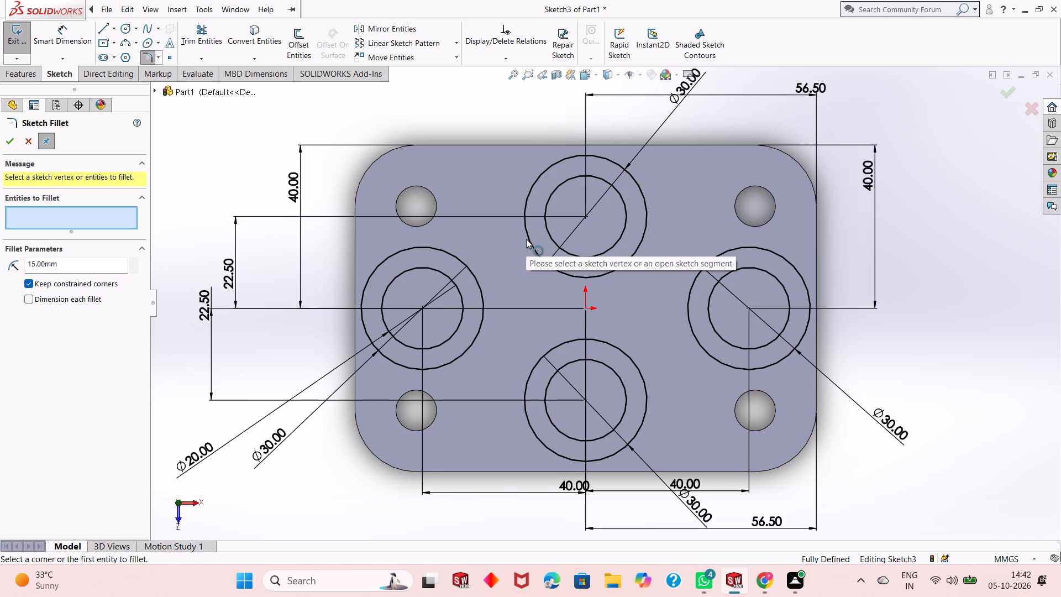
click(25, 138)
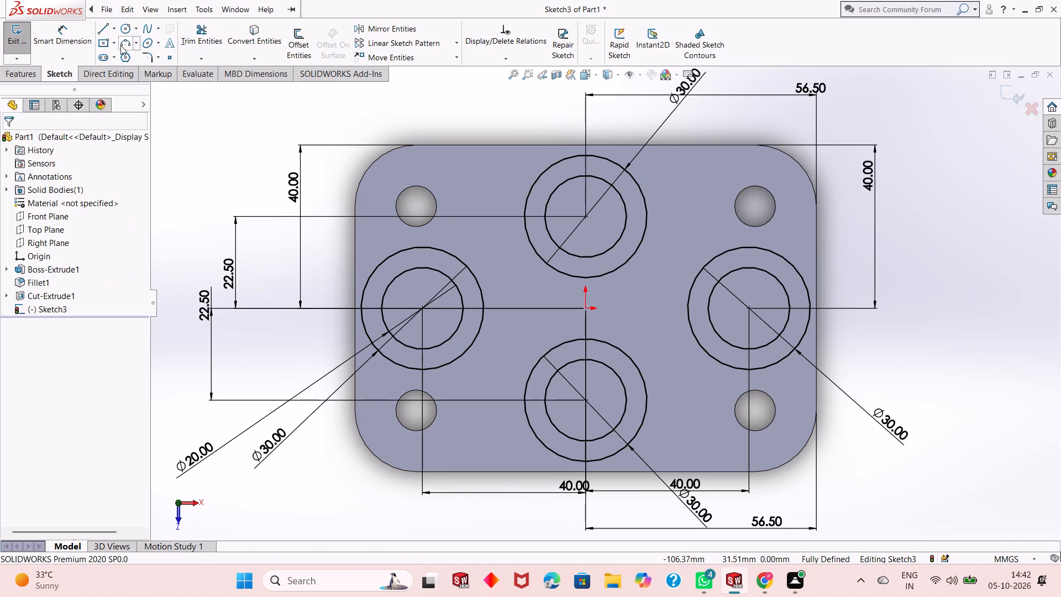
Sketch a three-point arc of radius 15 mm from the left 30 mm circle to the upper one, bulging toward the plate's centre.
click(120, 45)
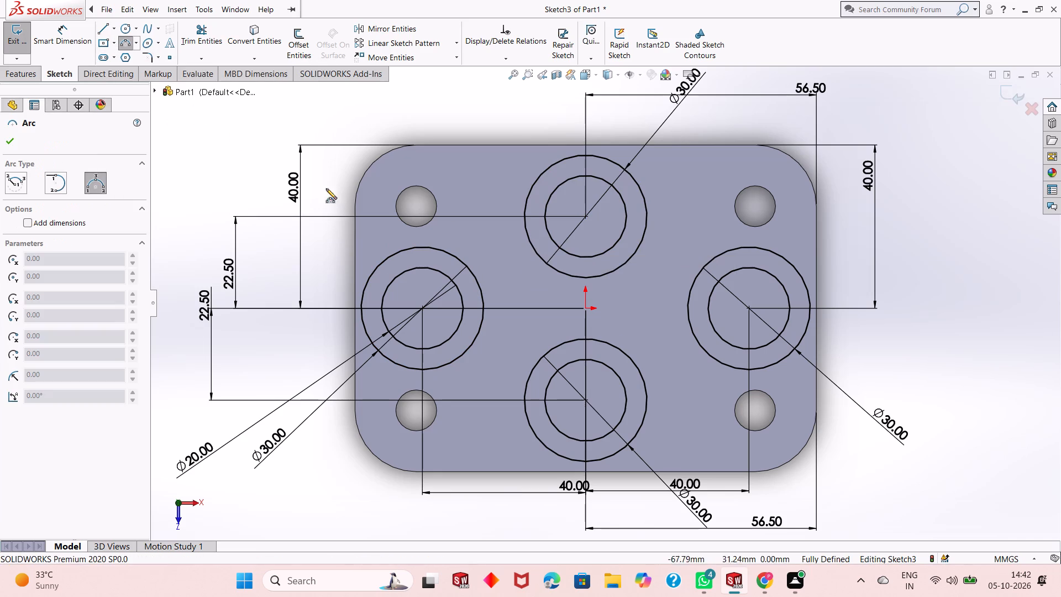
click(428, 249)
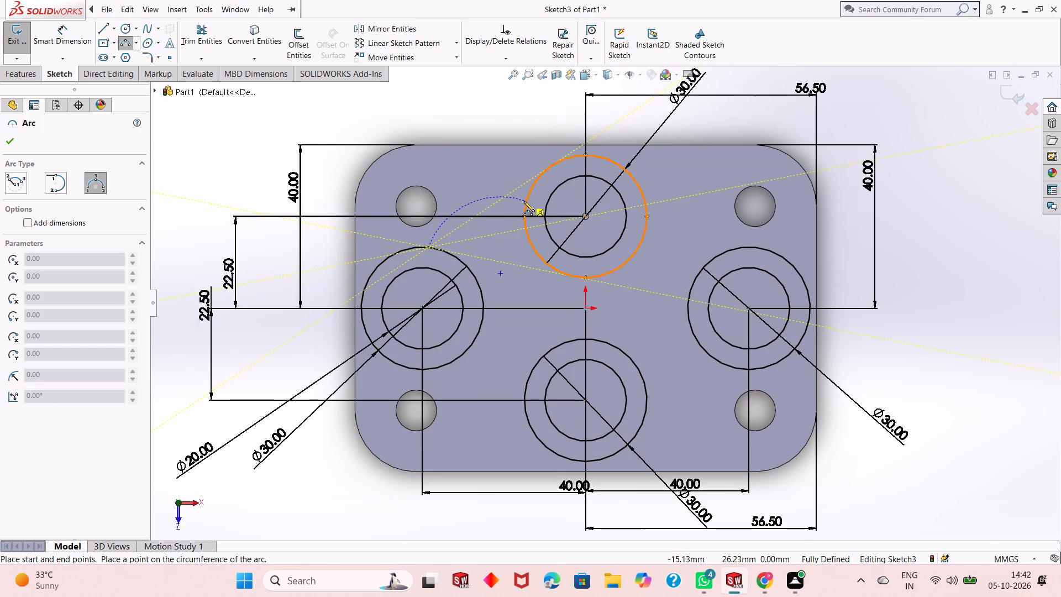
click(524, 202)
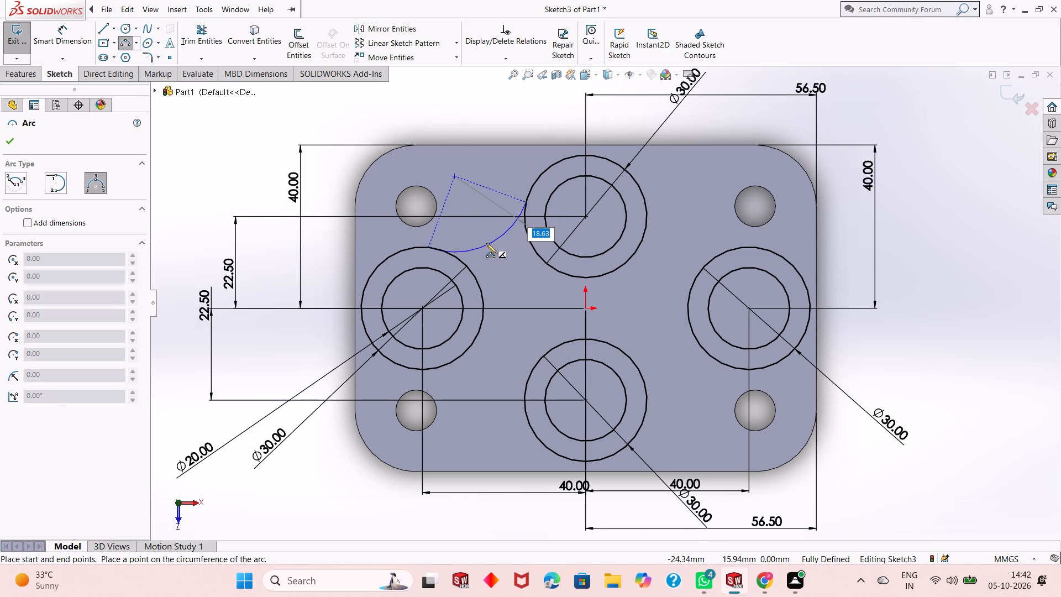
text(15)
key(Return)
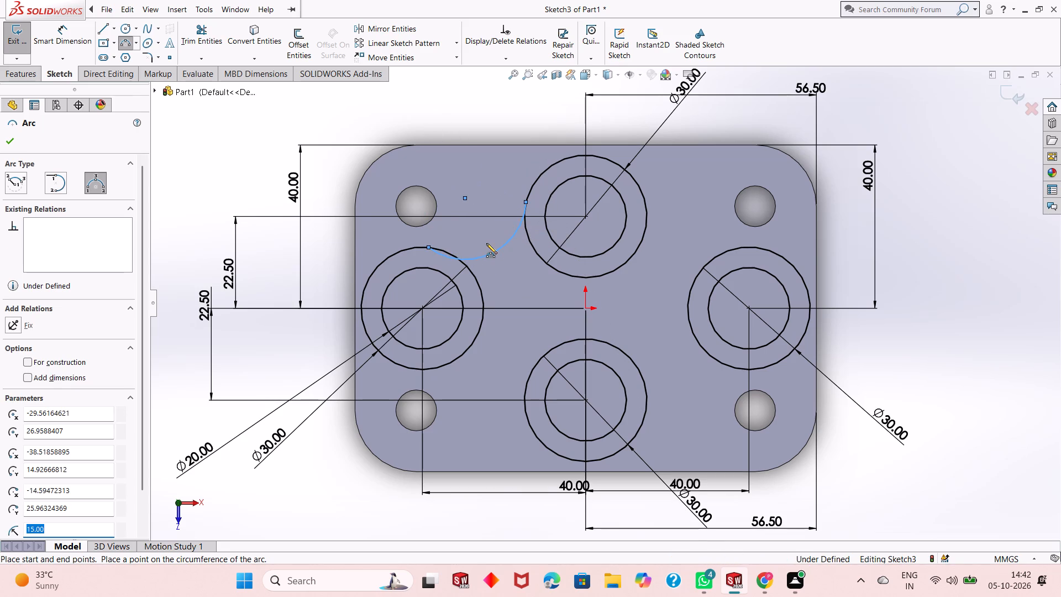
right_click(279, 257)
click(293, 264)
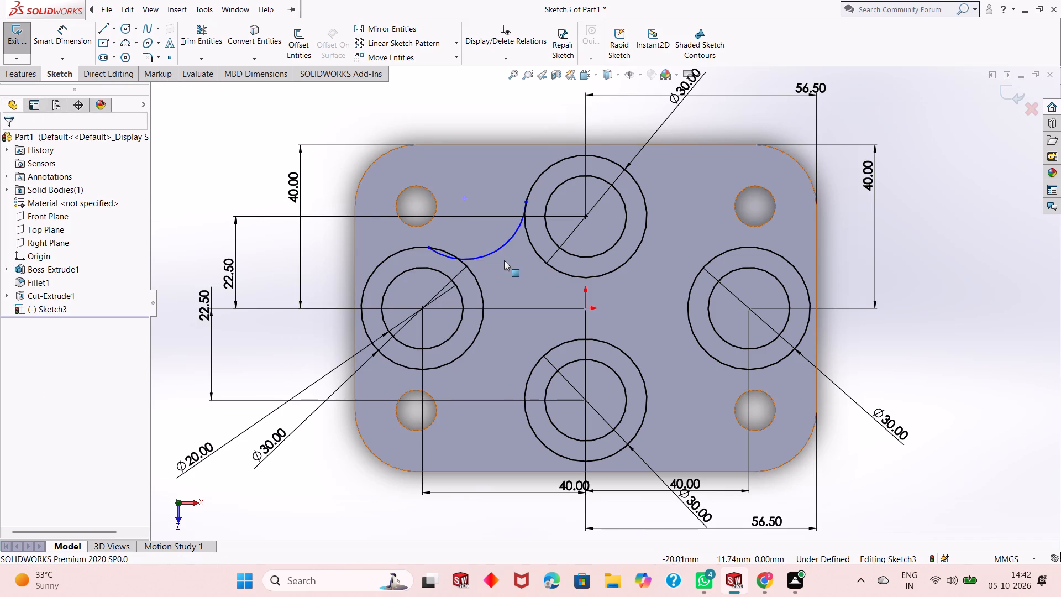
Dimension the connecting arc with a radius of 15 mm.
double_click(502, 247)
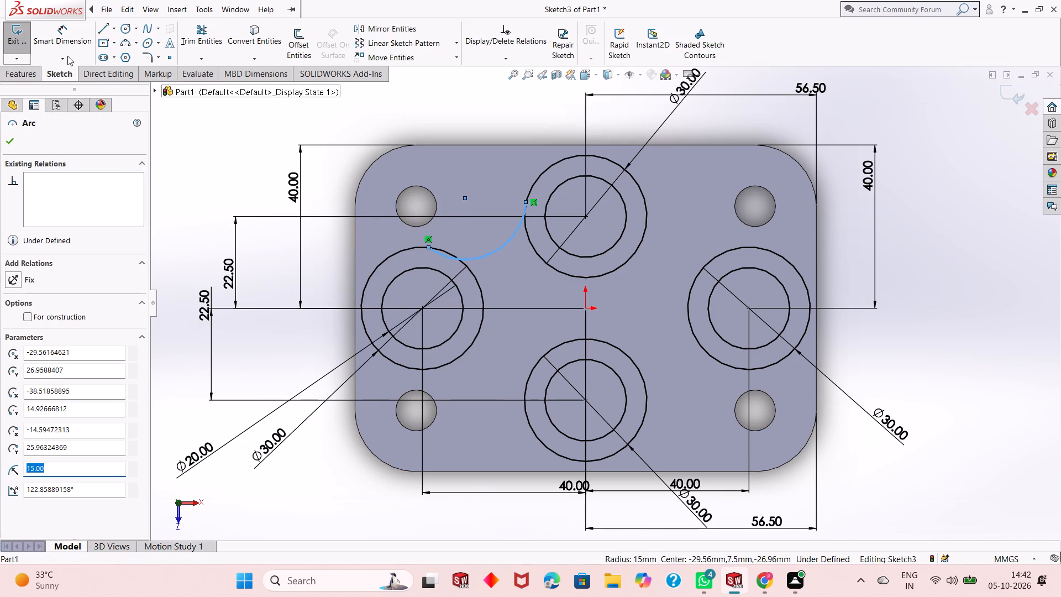
key(Escape)
key(Escape)
click(66, 45)
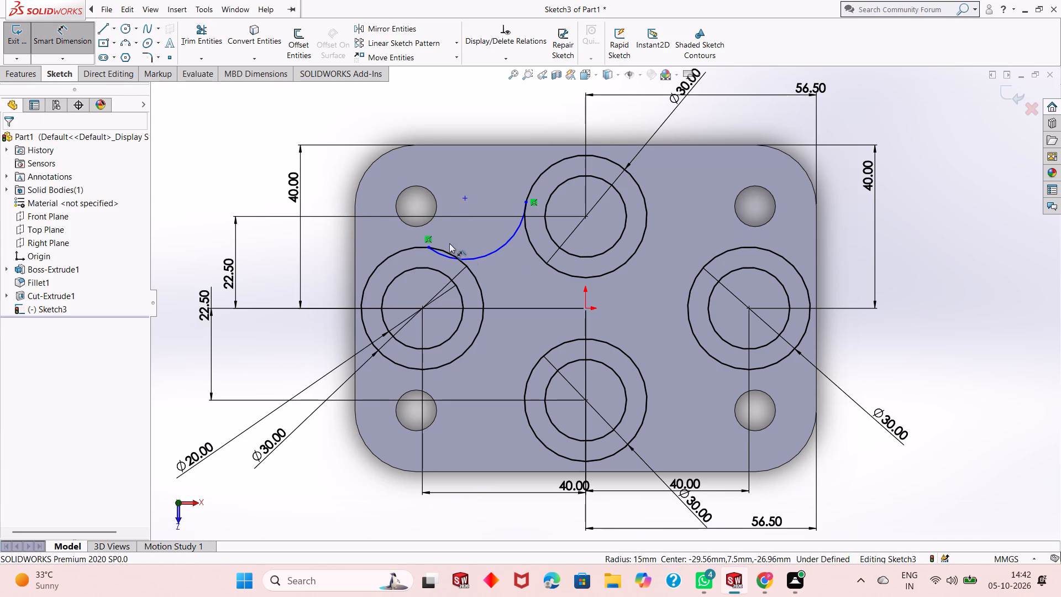
click(484, 256)
click(510, 281)
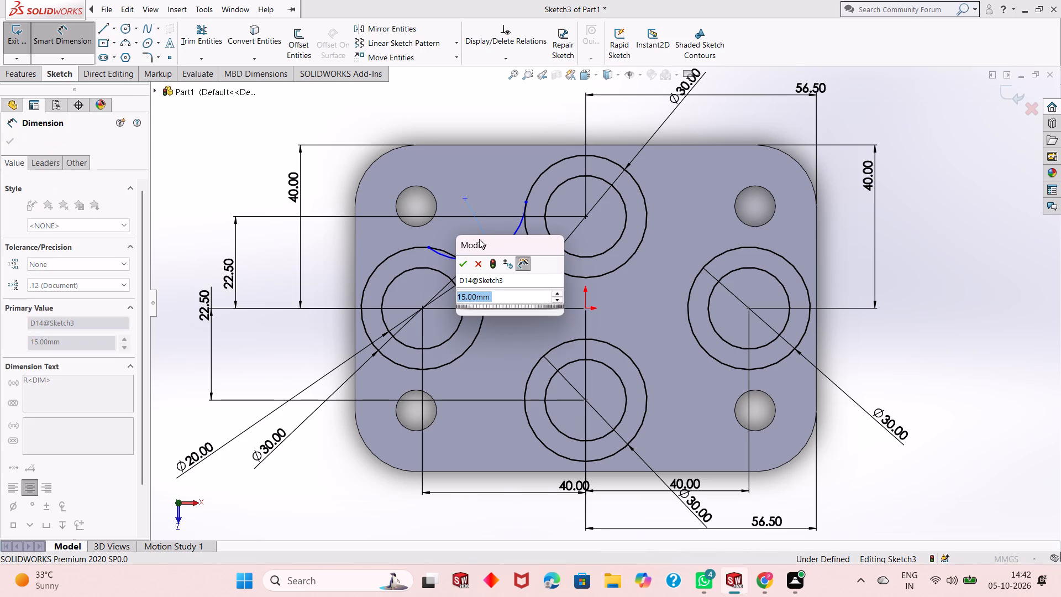
click(465, 263)
right_click(917, 272)
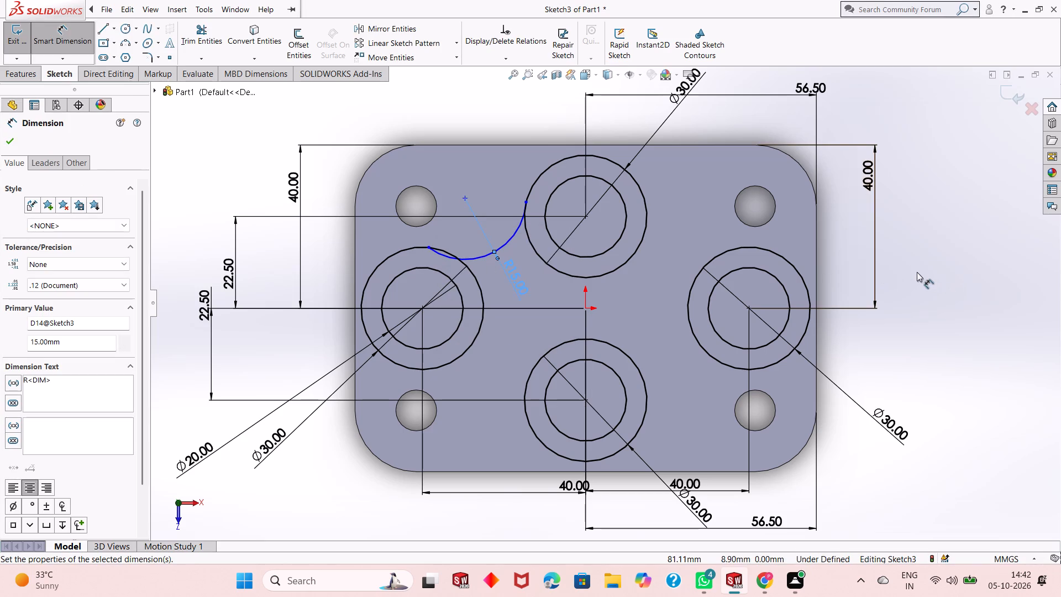
click(934, 310)
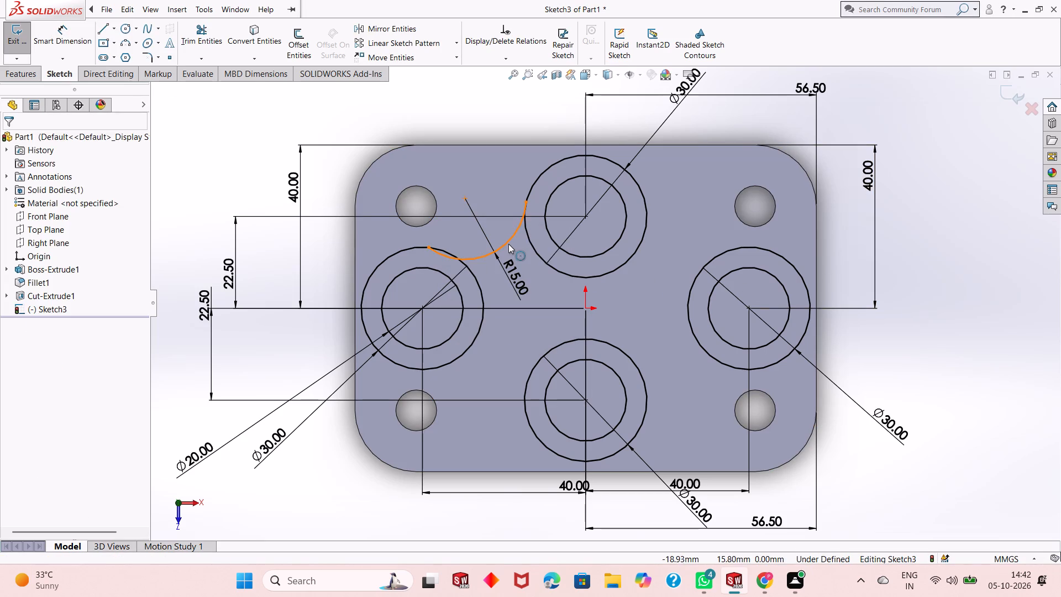
Make the connecting arc tangent to the upper 30 mm circle and to the left 30 mm circle.
click(508, 244)
ctrl+click(532, 182)
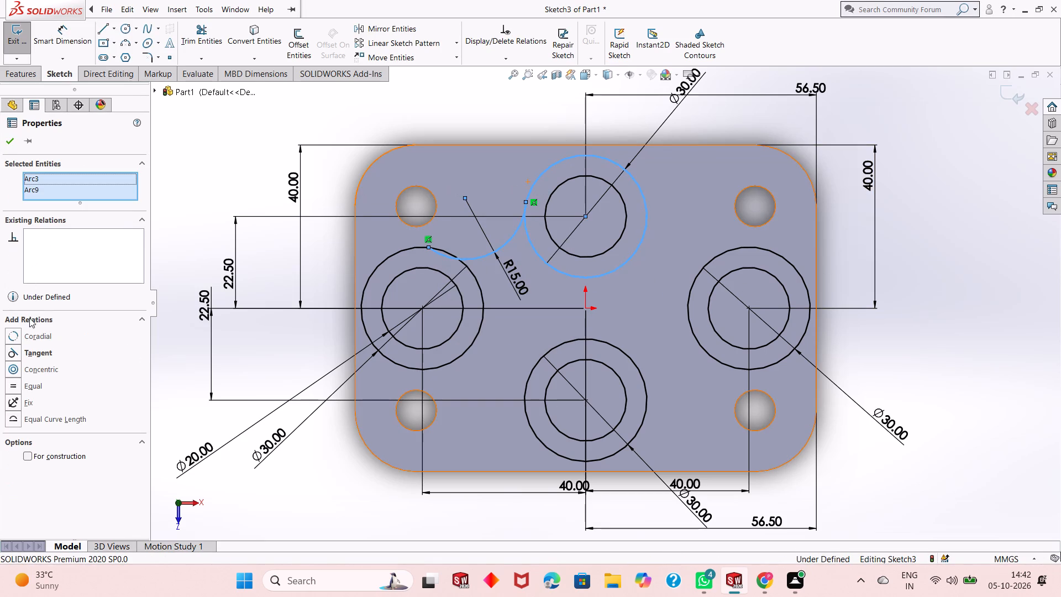
click(15, 358)
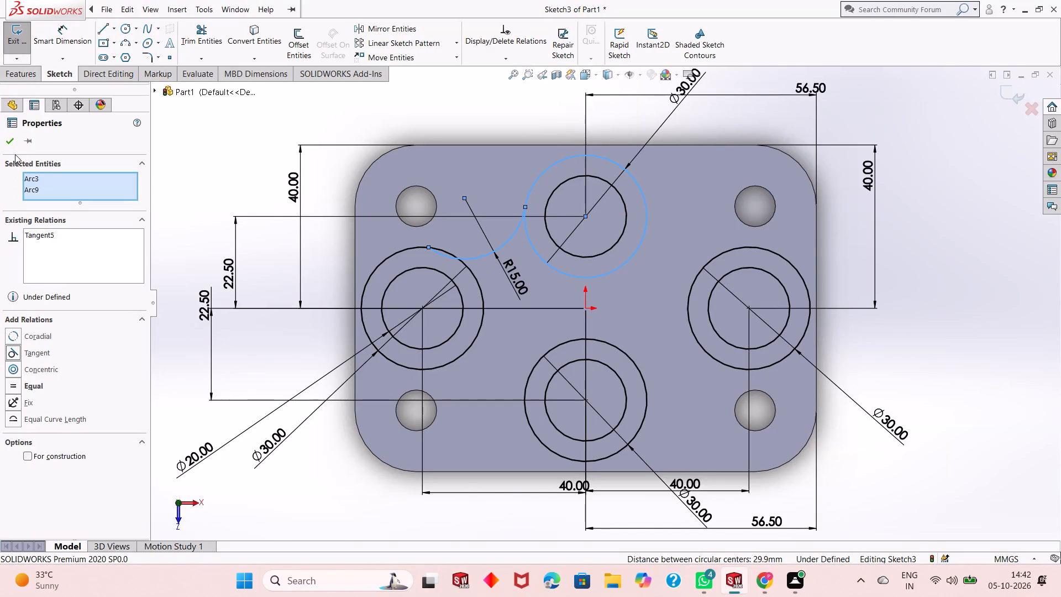
click(12, 139)
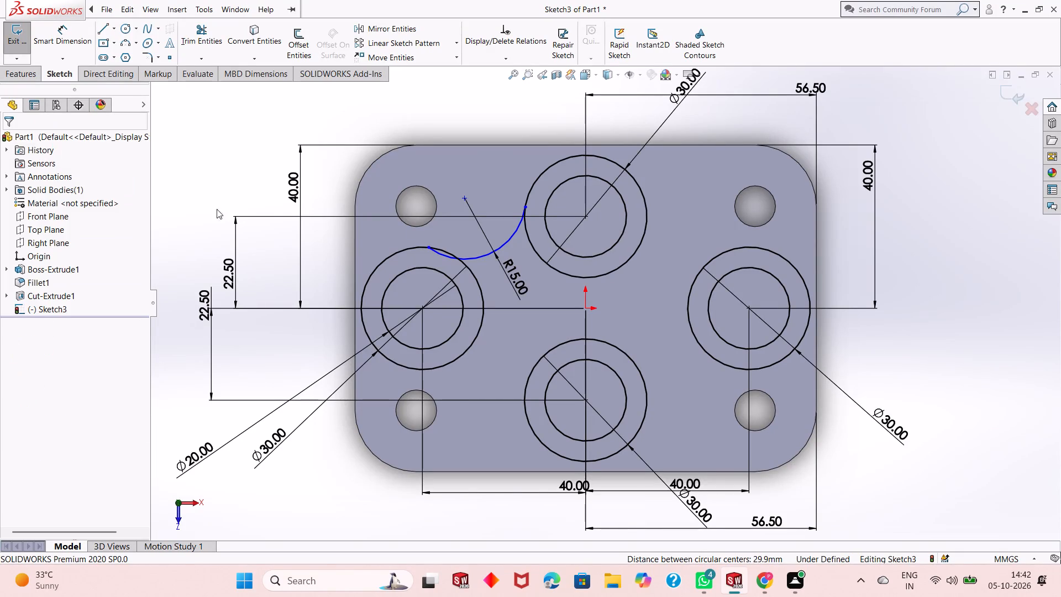
click(486, 256)
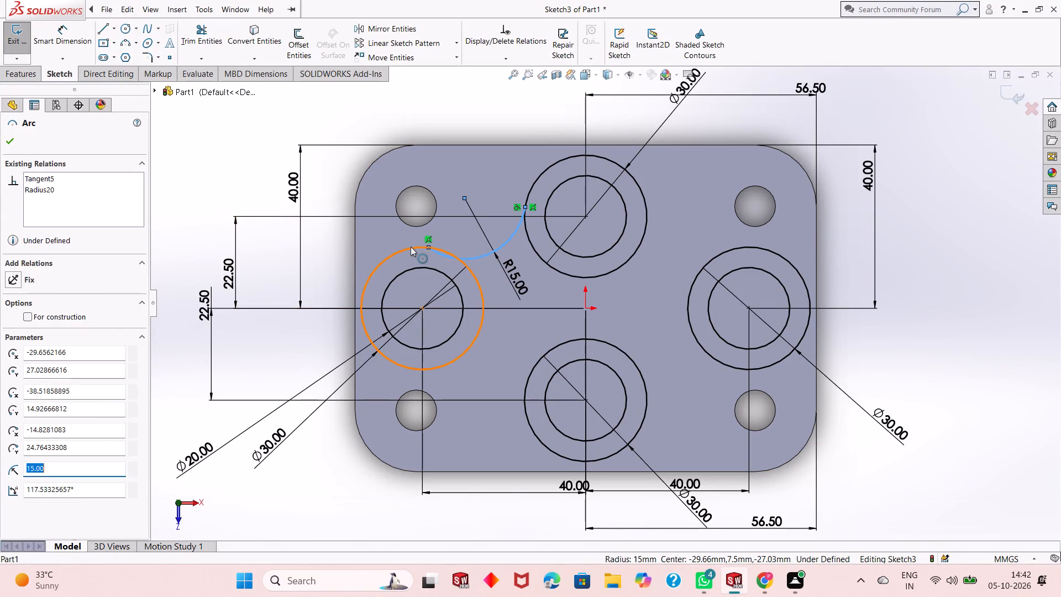
ctrl+click(411, 247)
click(13, 354)
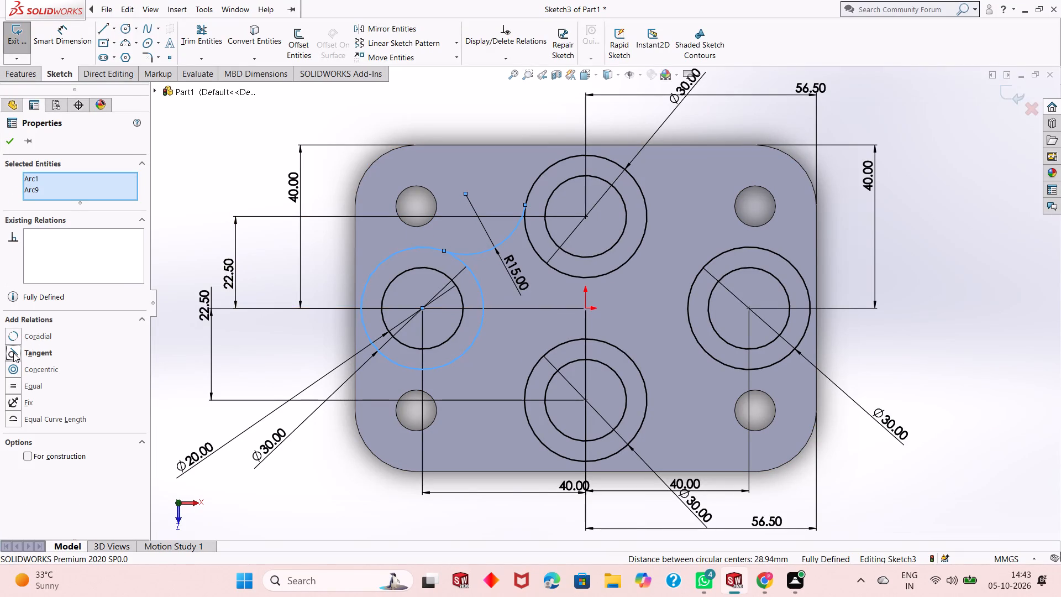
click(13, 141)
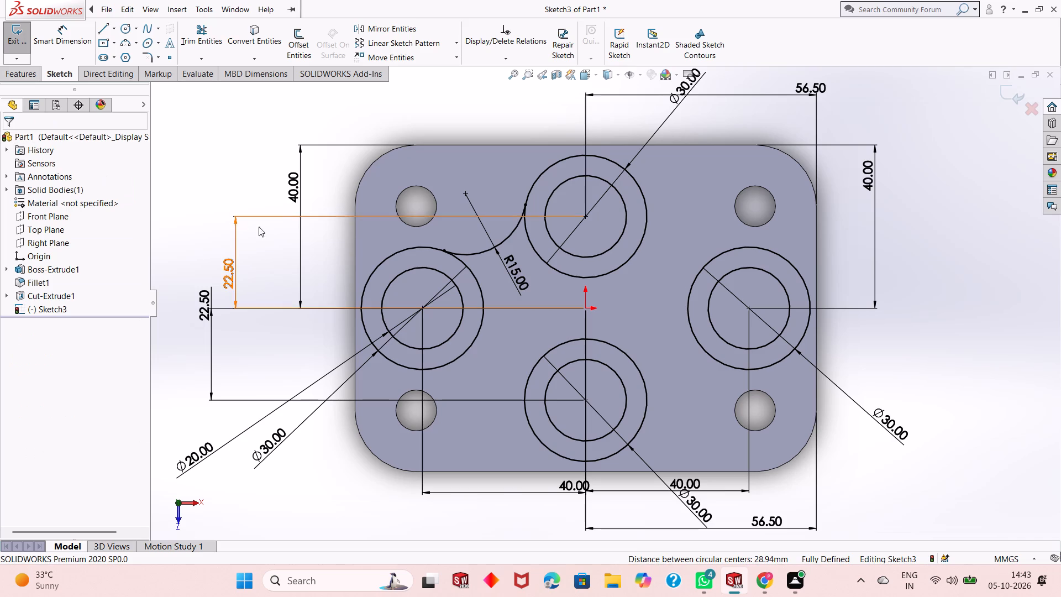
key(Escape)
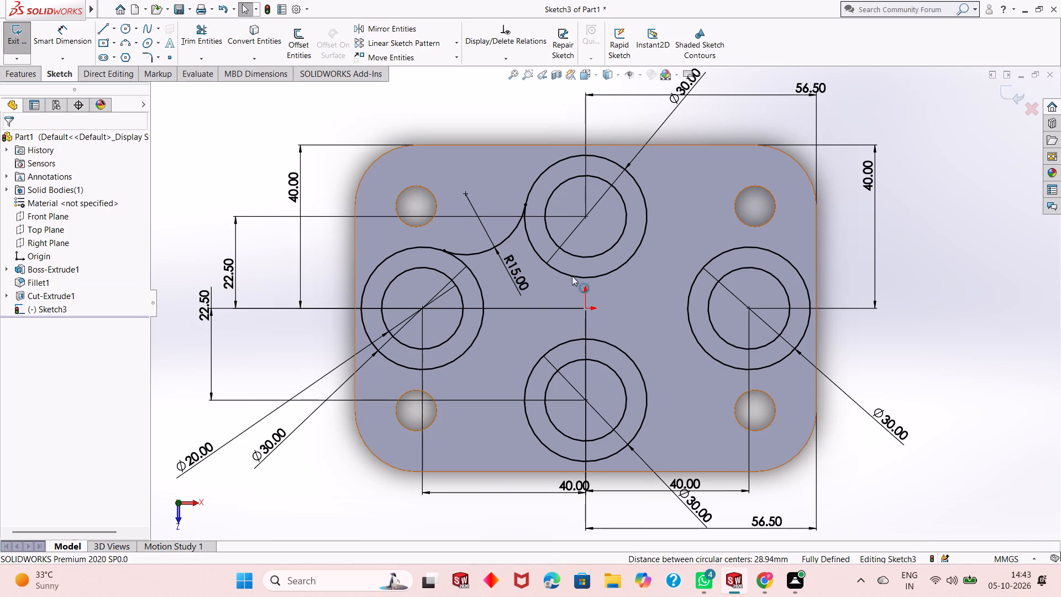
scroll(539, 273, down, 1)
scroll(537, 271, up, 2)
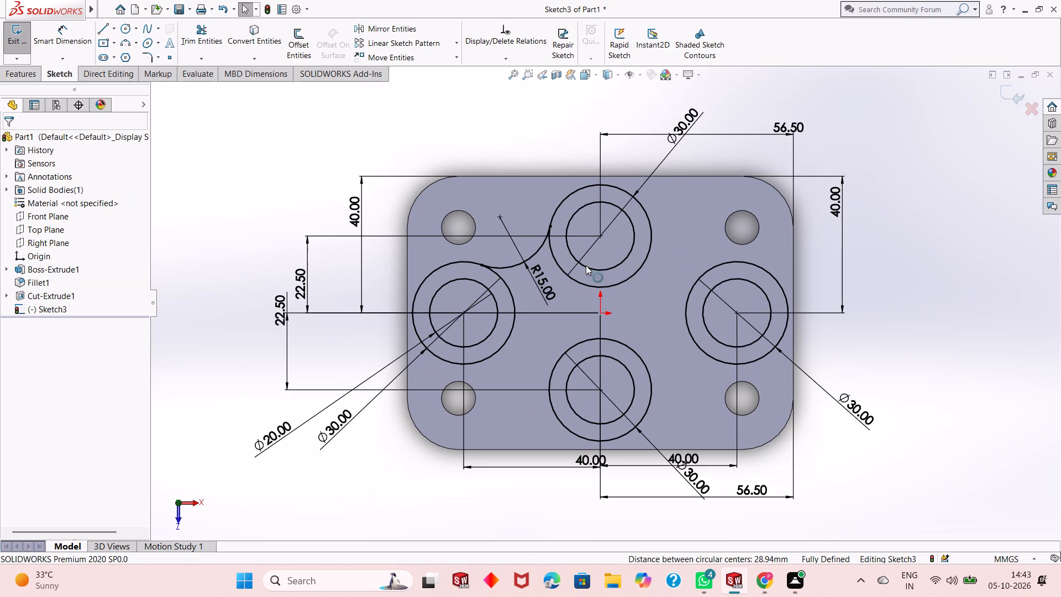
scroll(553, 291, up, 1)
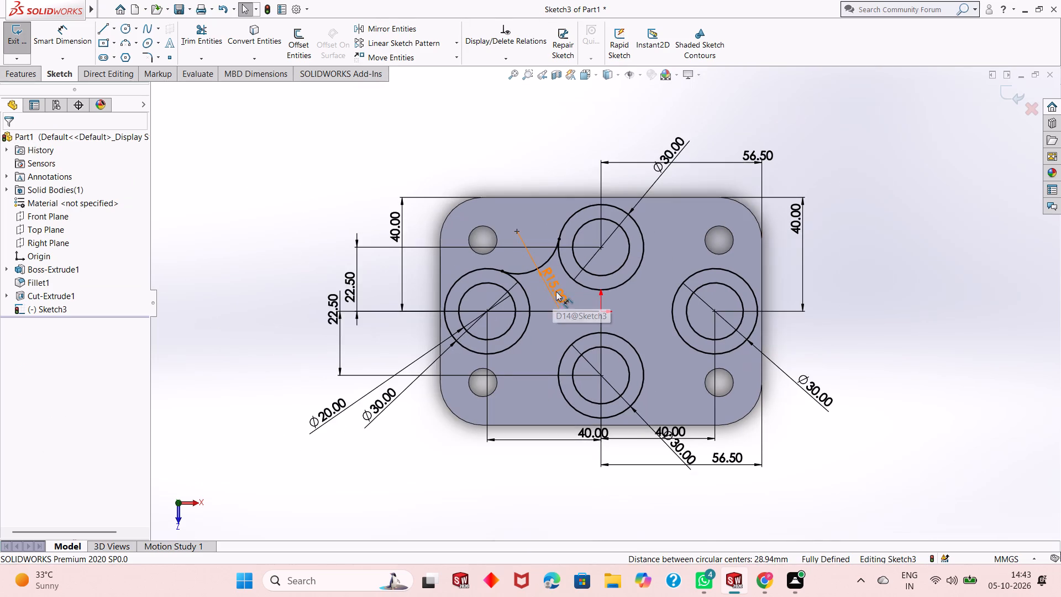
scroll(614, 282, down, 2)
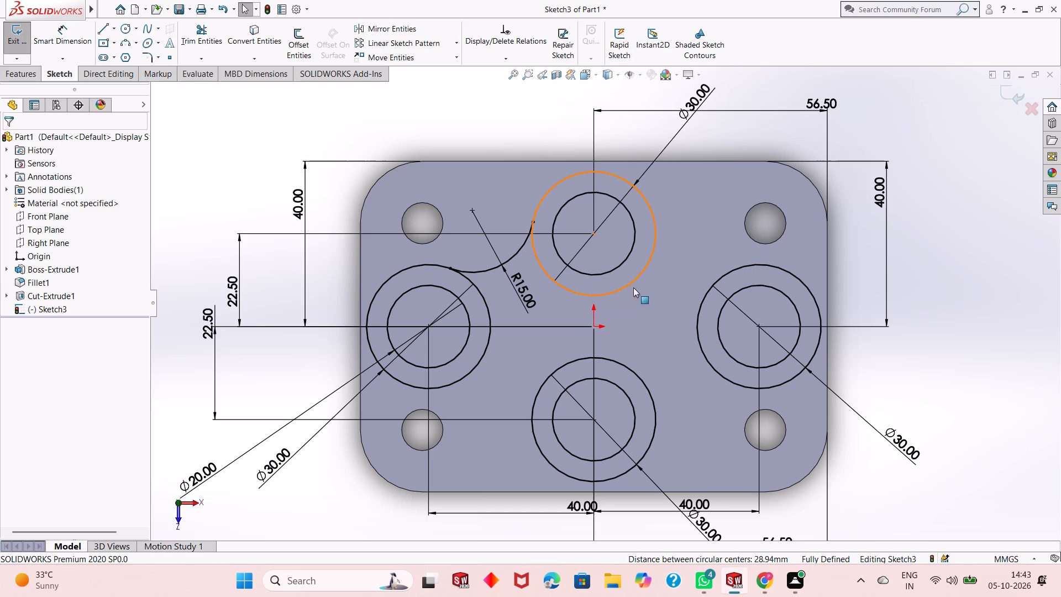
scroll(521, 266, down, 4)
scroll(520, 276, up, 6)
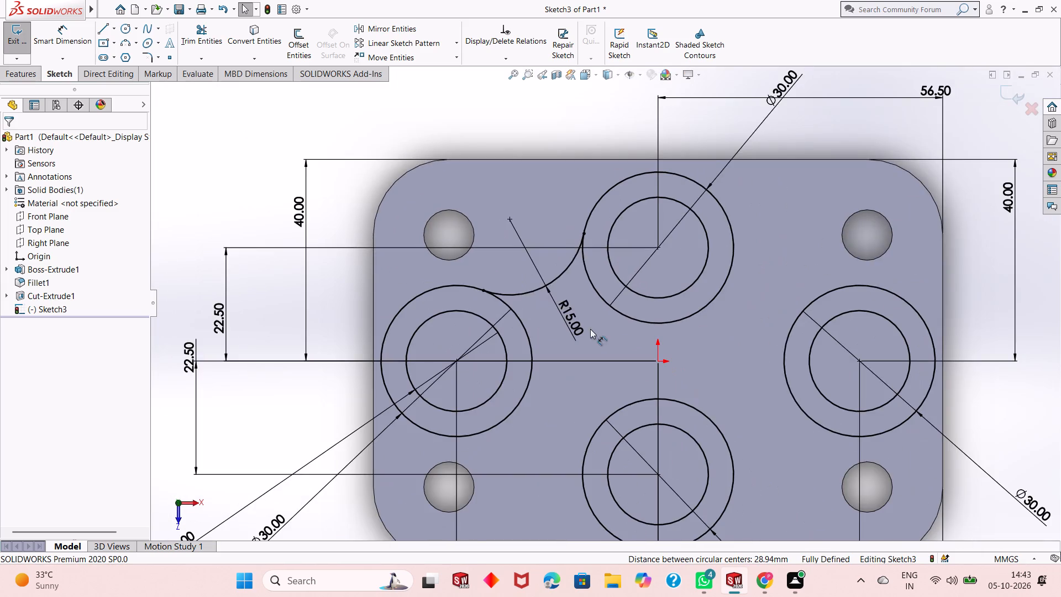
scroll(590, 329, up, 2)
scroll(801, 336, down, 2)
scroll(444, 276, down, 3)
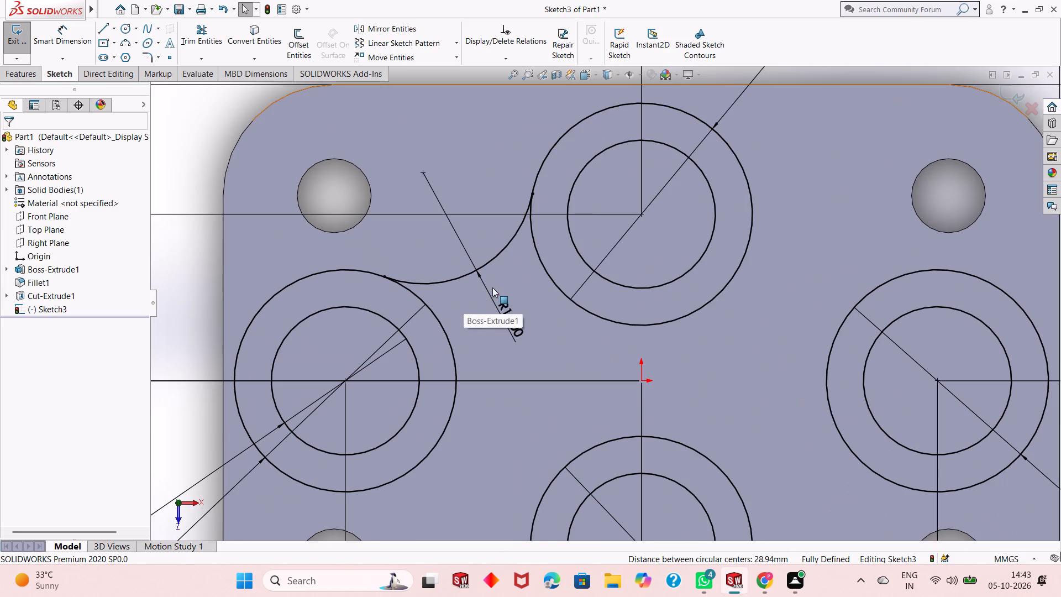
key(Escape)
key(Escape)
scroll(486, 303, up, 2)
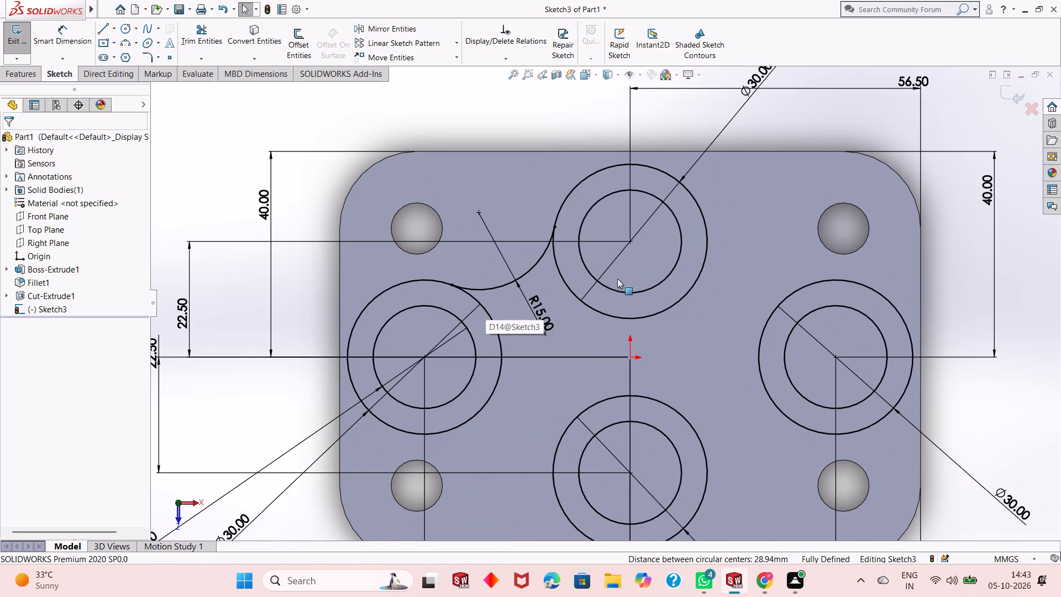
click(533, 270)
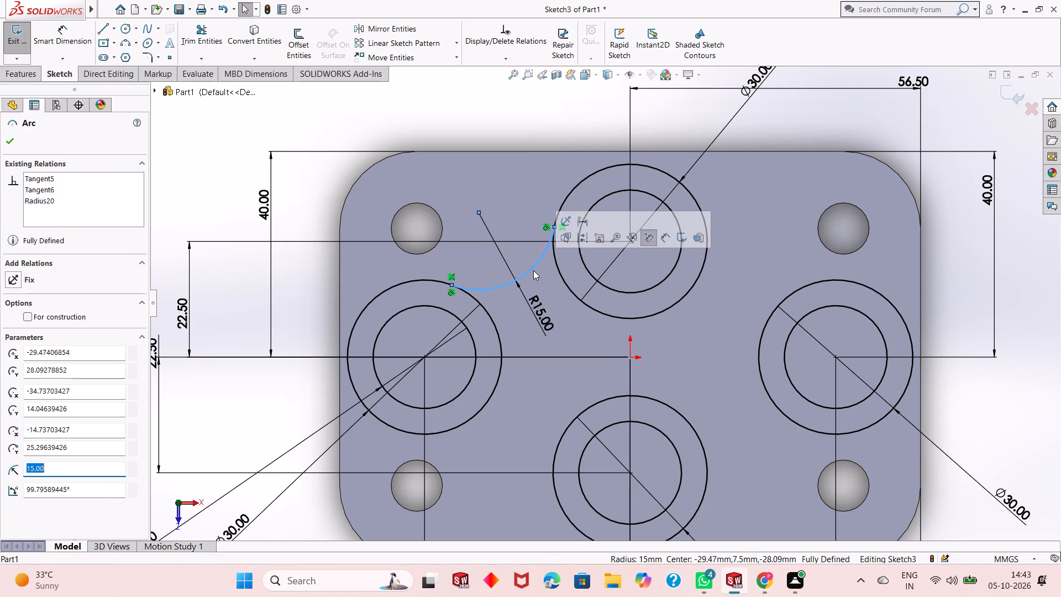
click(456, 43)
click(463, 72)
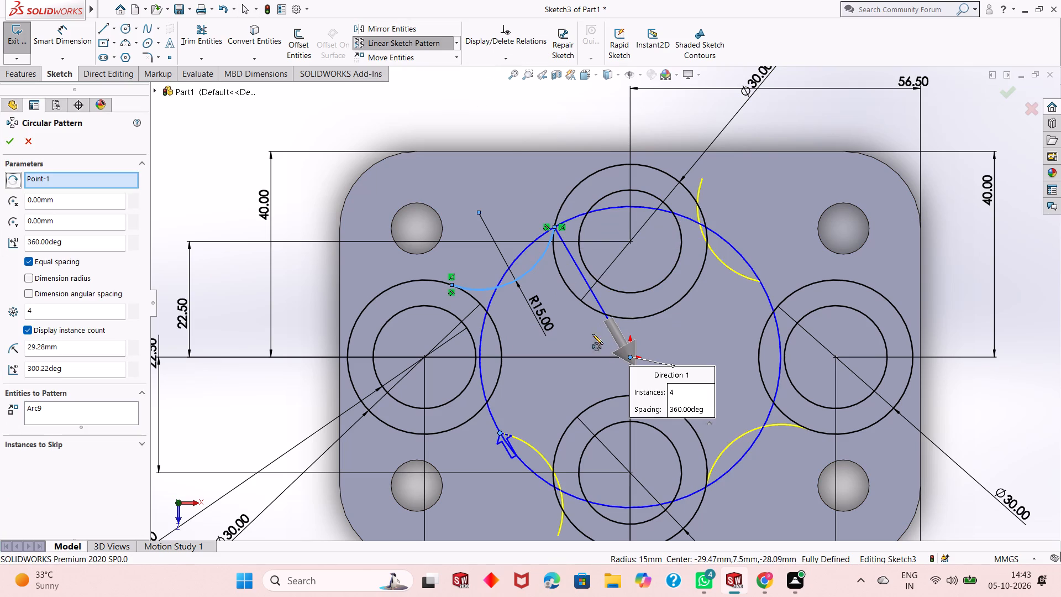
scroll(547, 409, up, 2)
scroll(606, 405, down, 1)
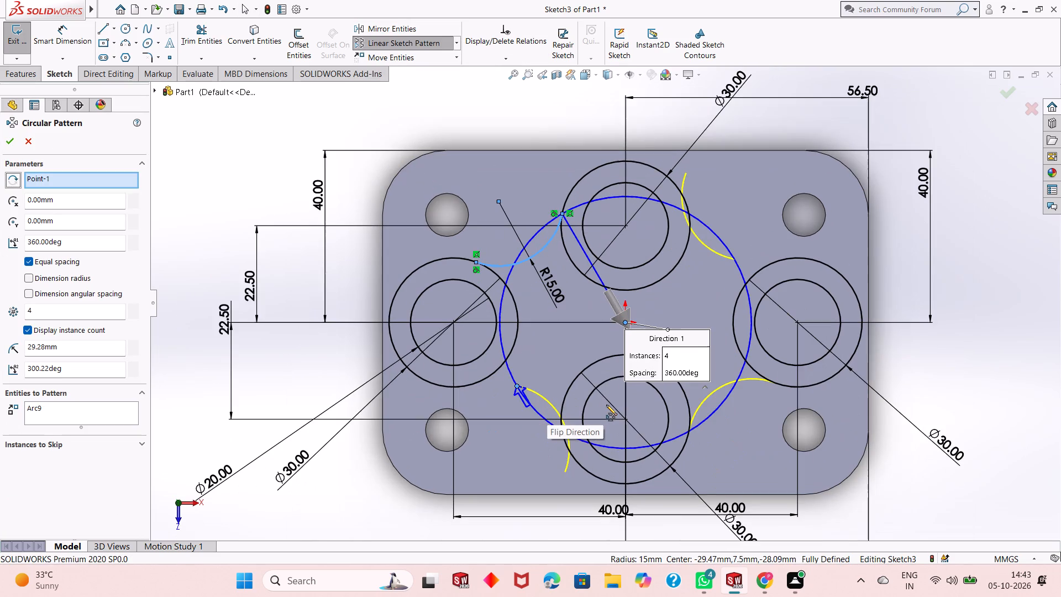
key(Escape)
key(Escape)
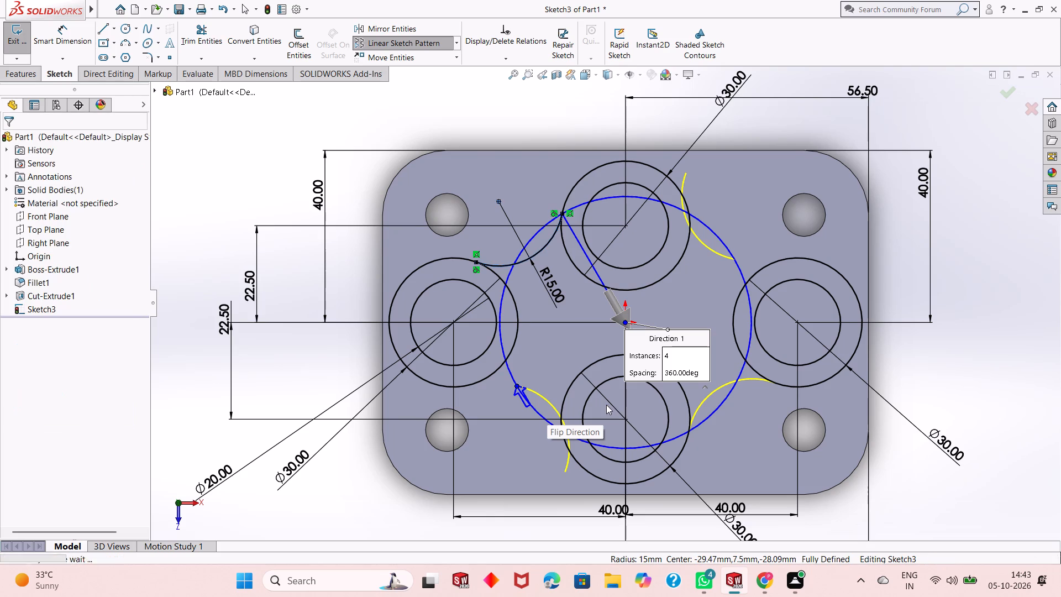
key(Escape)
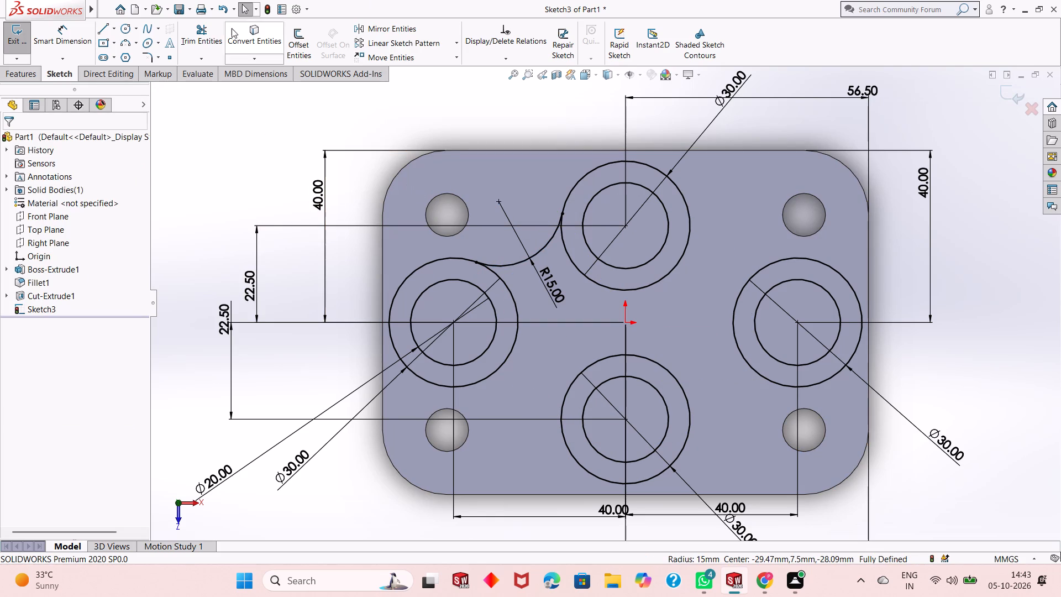
Sketch a three-point arc of radius 15 mm from the upper 30 mm circle to the right one, bulging toward the plate's centre.
click(130, 41)
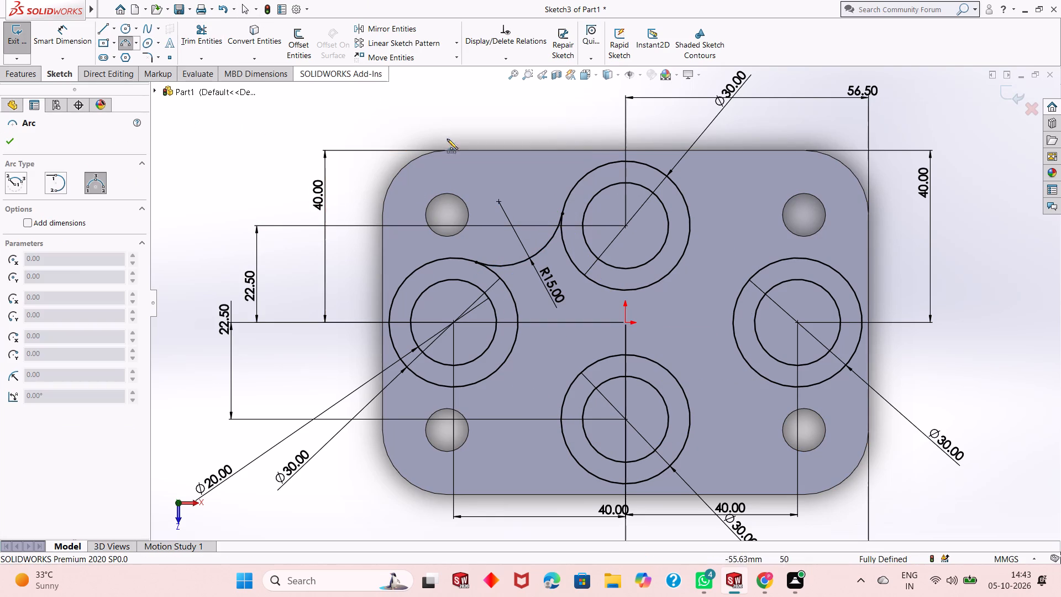
click(684, 201)
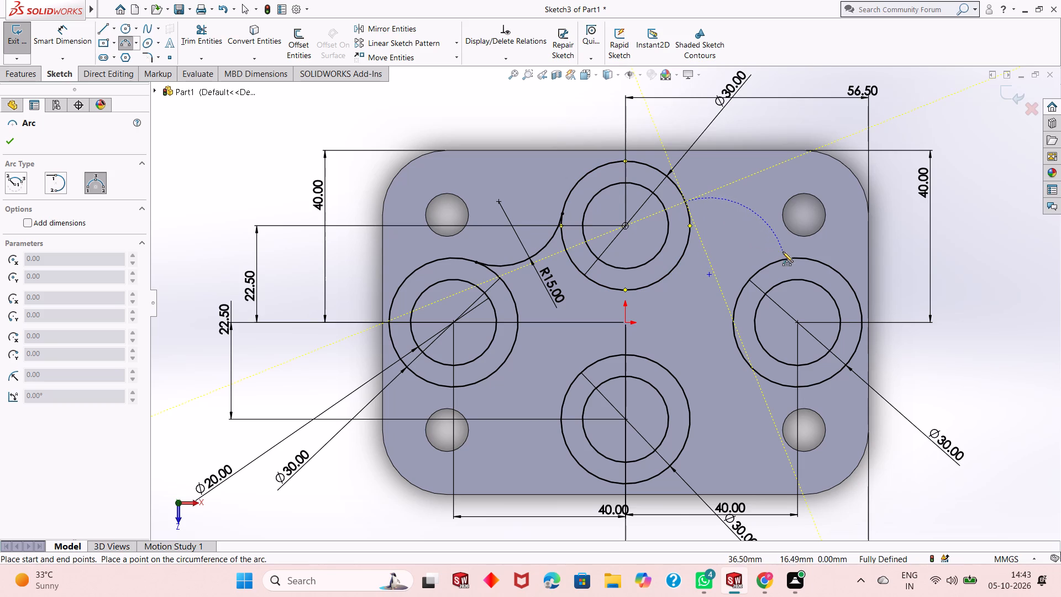
click(785, 259)
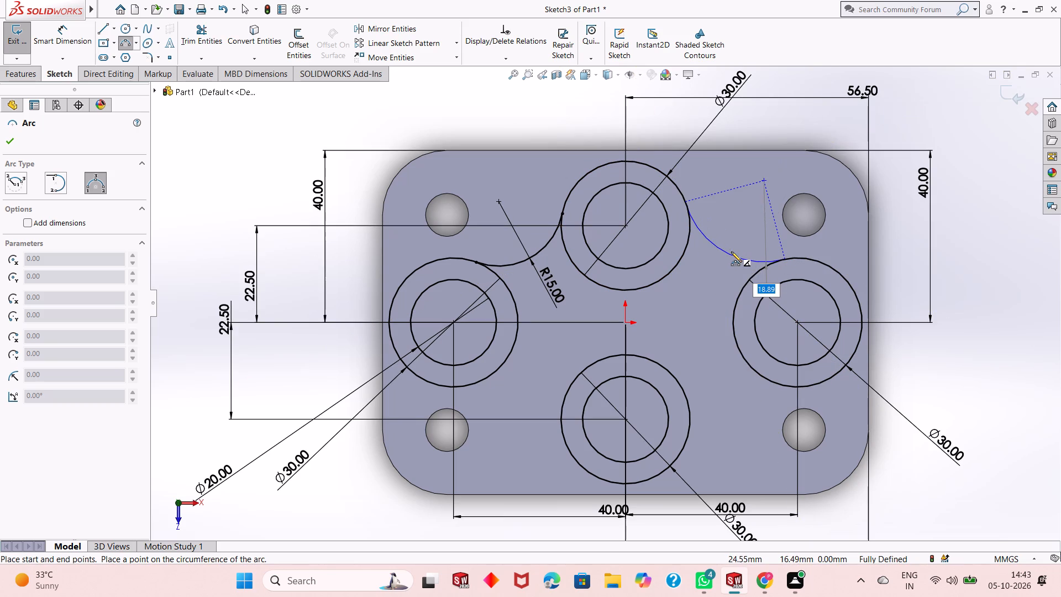
text(15)
key(Return)
key(Escape)
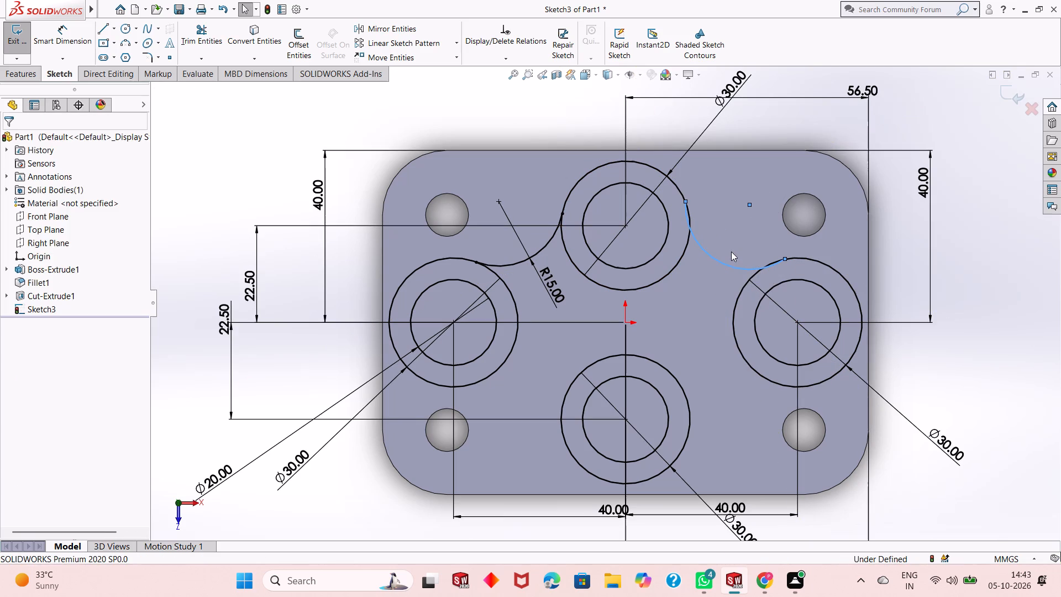
key(Escape)
key(Escape)
Make the upper-right connecting arc equal in radius to the dimensioned upper-left connecting arc.
click(725, 263)
ctrl+click(545, 246)
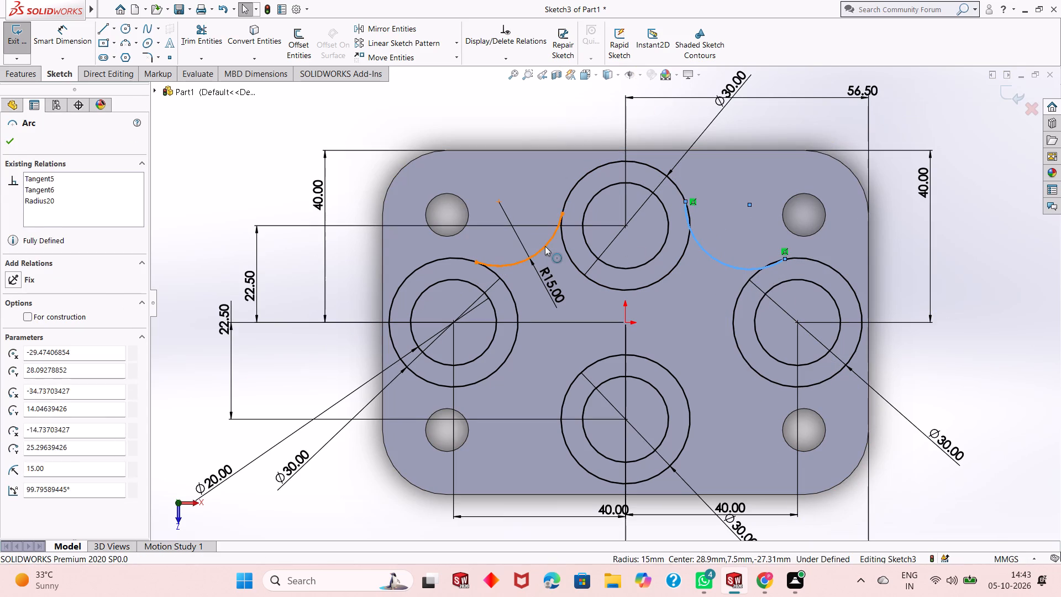
click(22, 385)
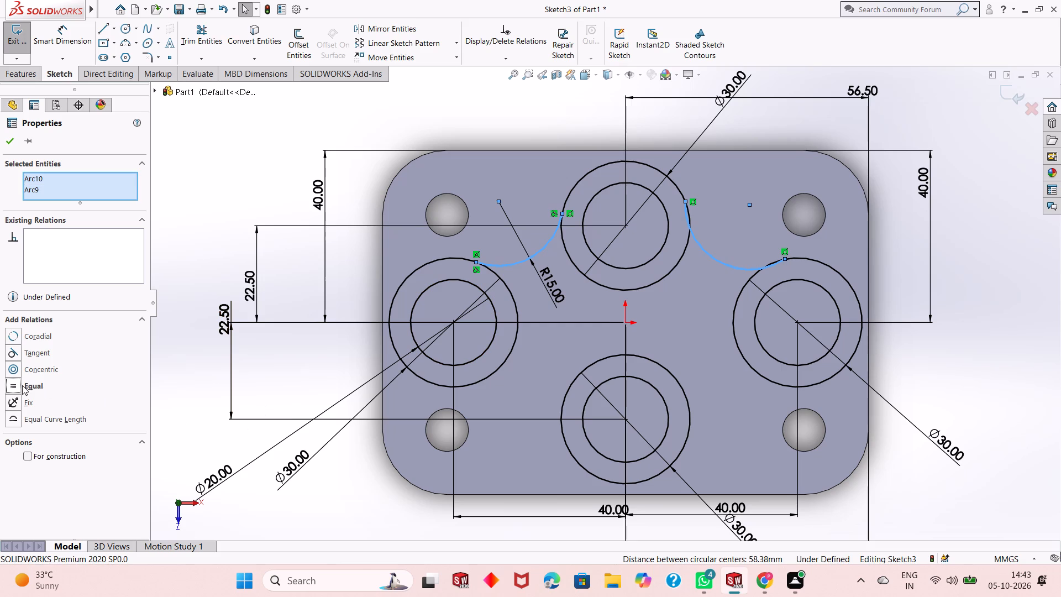
click(22, 385)
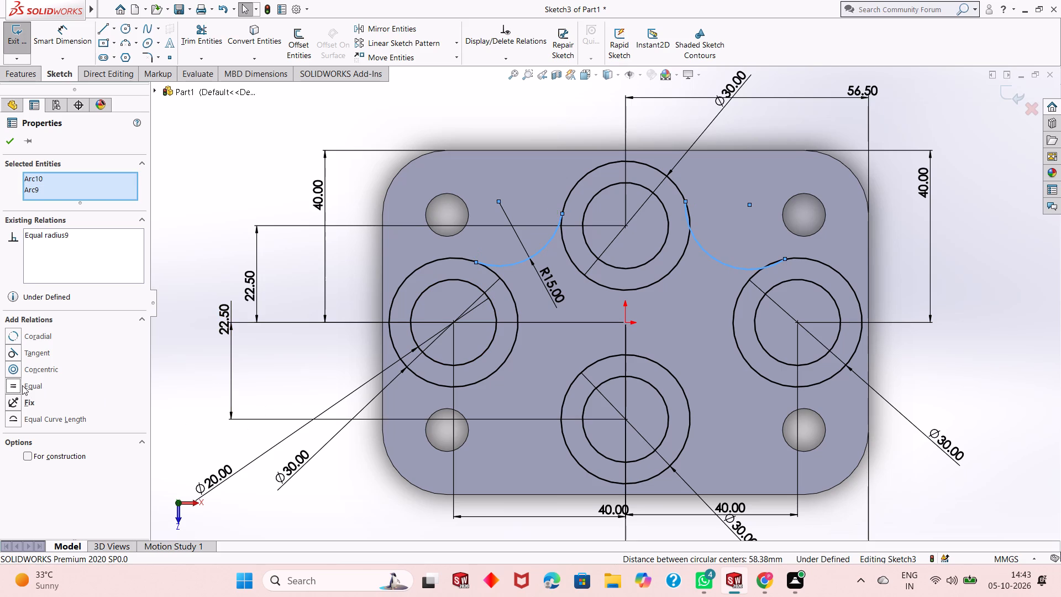
key(Escape)
key(Escape)
key(Escape)
key(Escape)
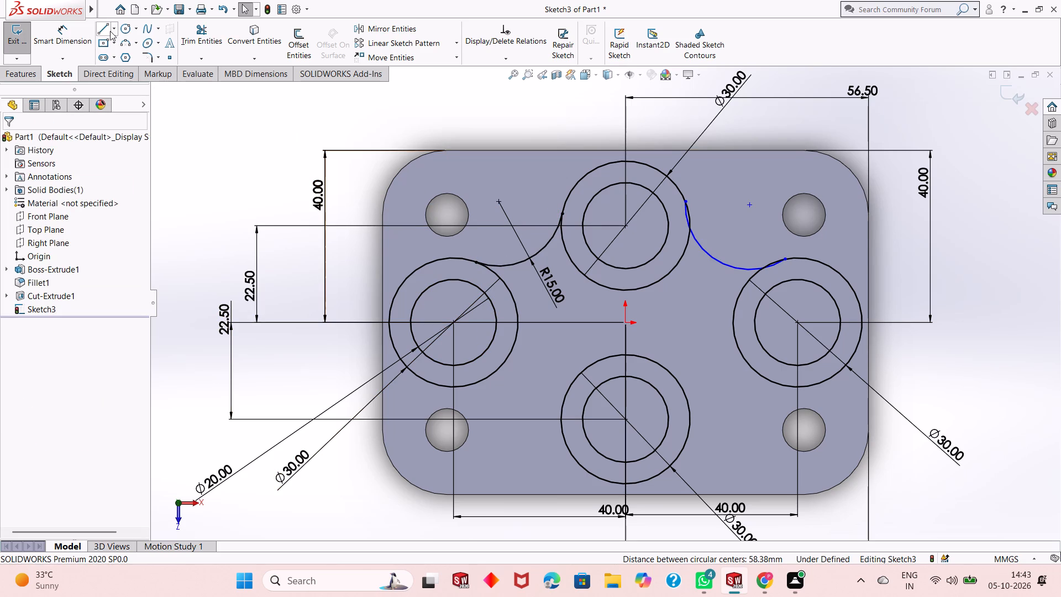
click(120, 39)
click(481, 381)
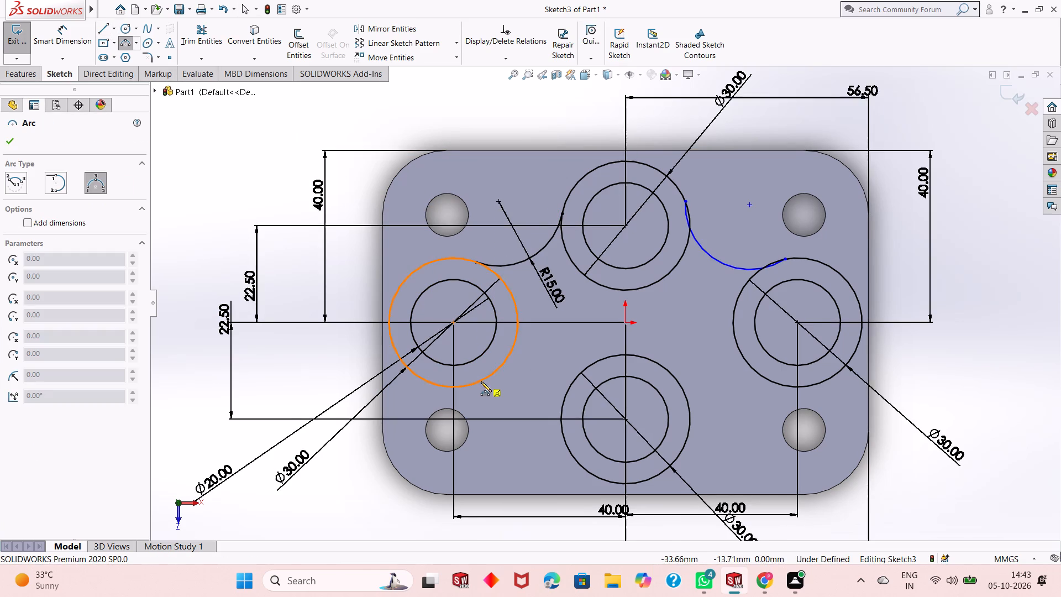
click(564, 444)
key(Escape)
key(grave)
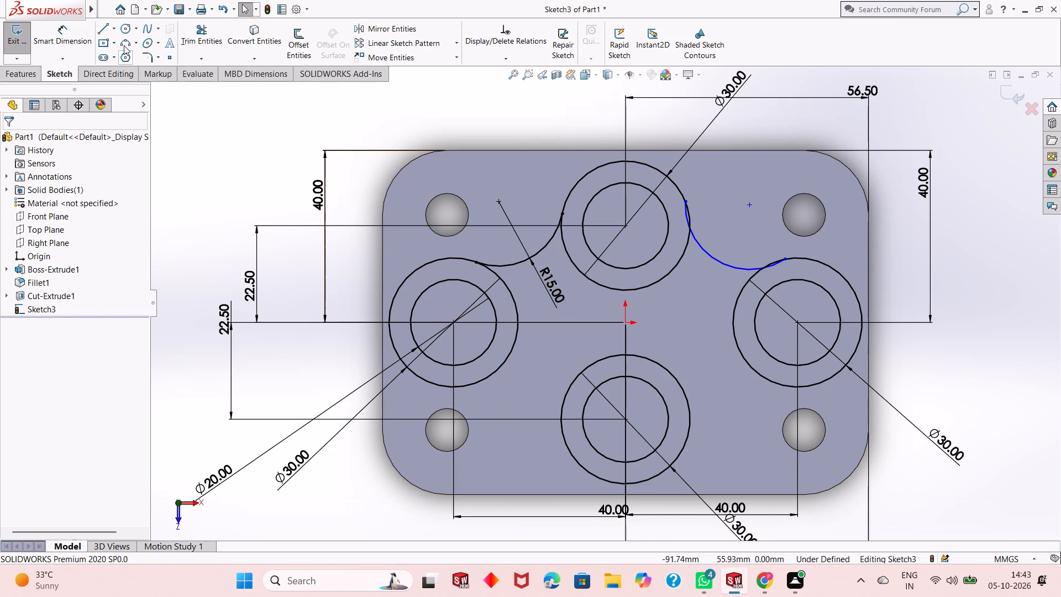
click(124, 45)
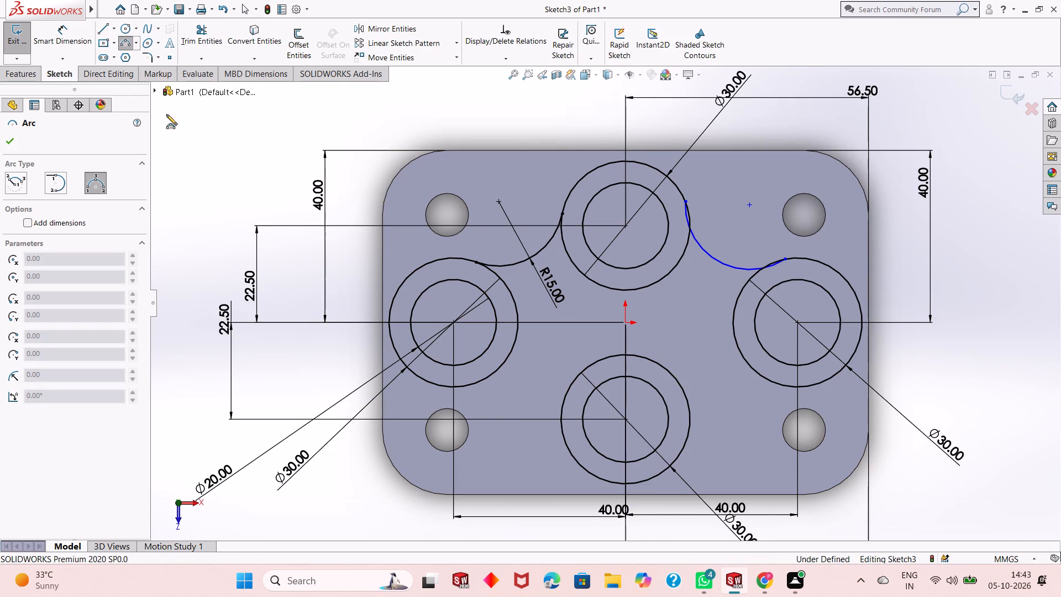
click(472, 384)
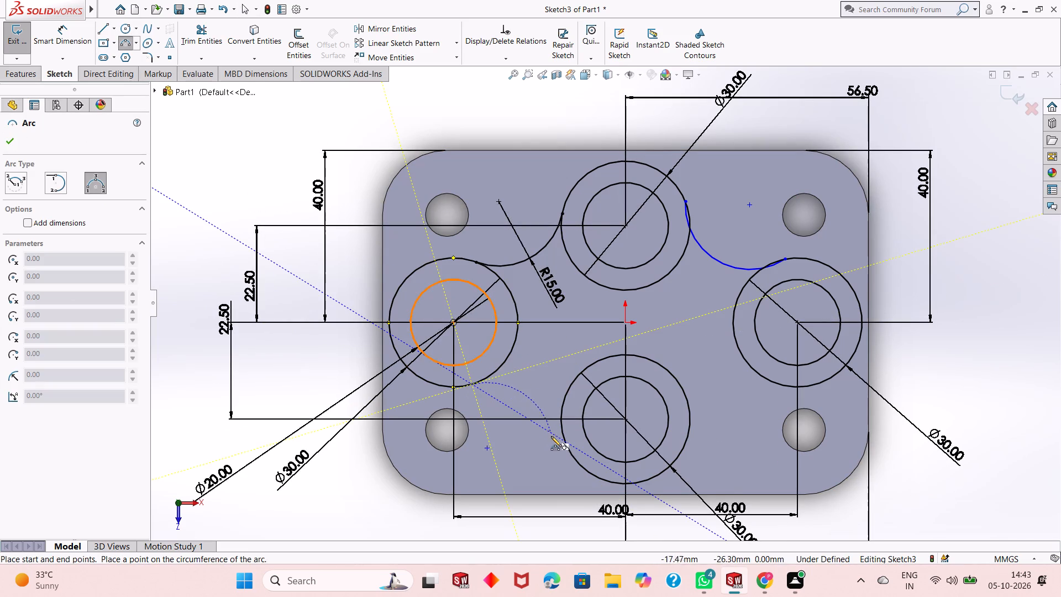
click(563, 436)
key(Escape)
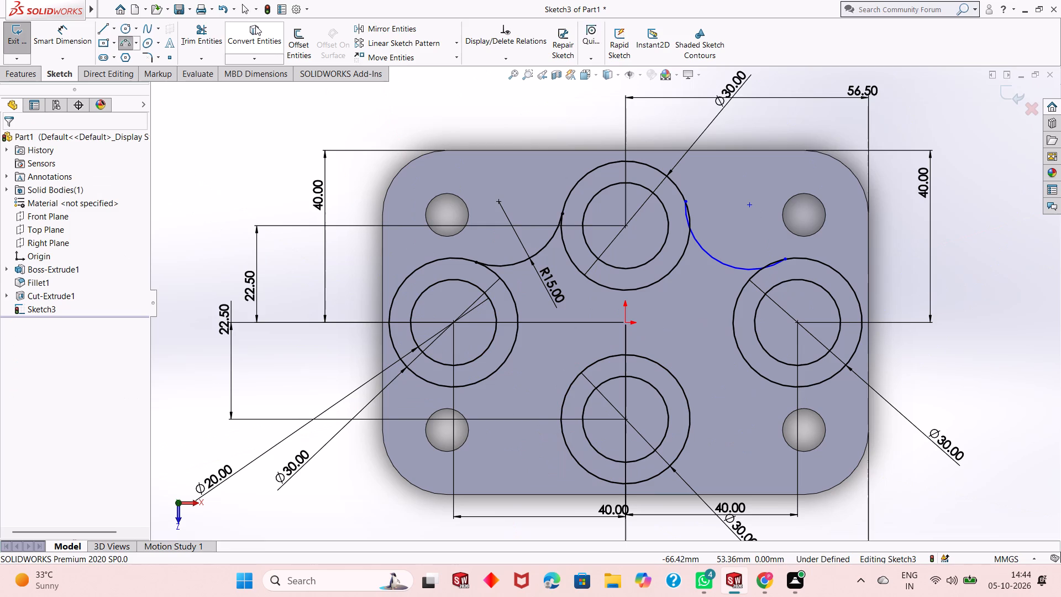
Sketch a three-point arc of radius 15 mm from the left 30 mm circle to the lower one, bulging toward the plate's centre.
click(126, 40)
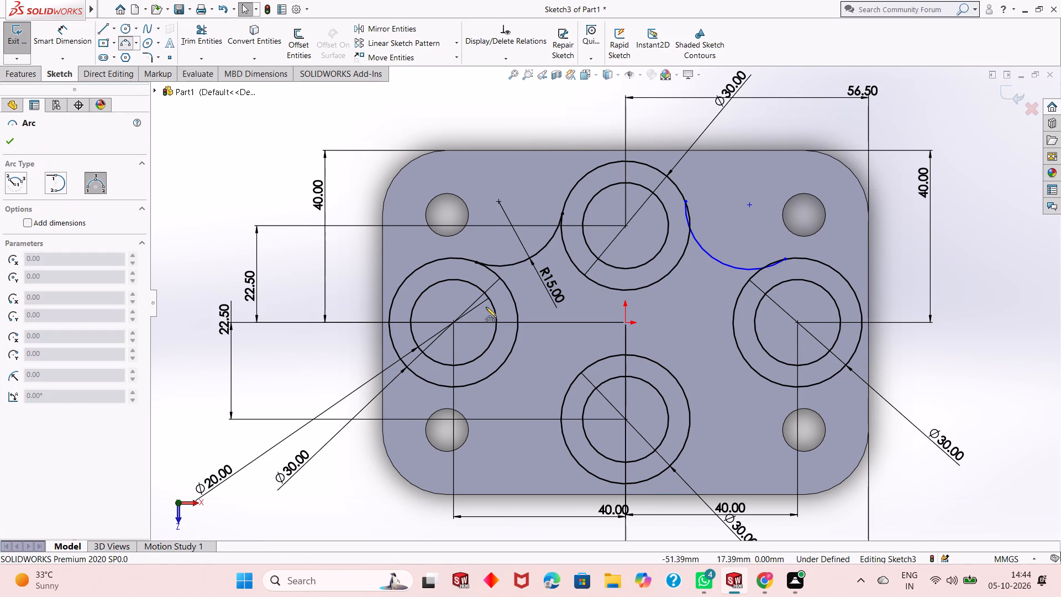
click(476, 381)
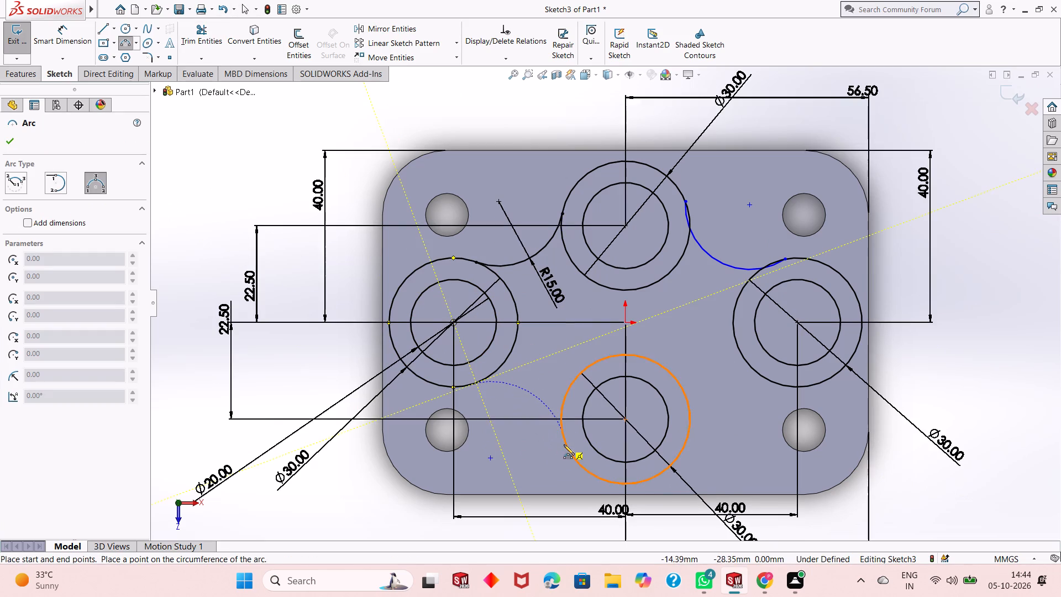
click(564, 444)
text(15)
key(Return)
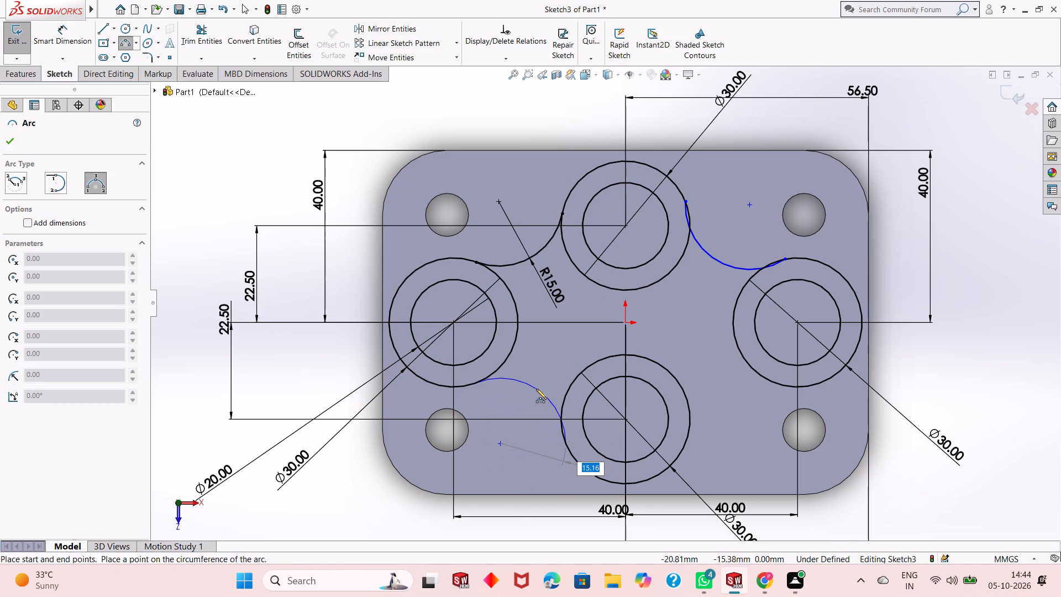
text(15)
key(Return)
key(Escape)
key(Escape)
key(Escape)
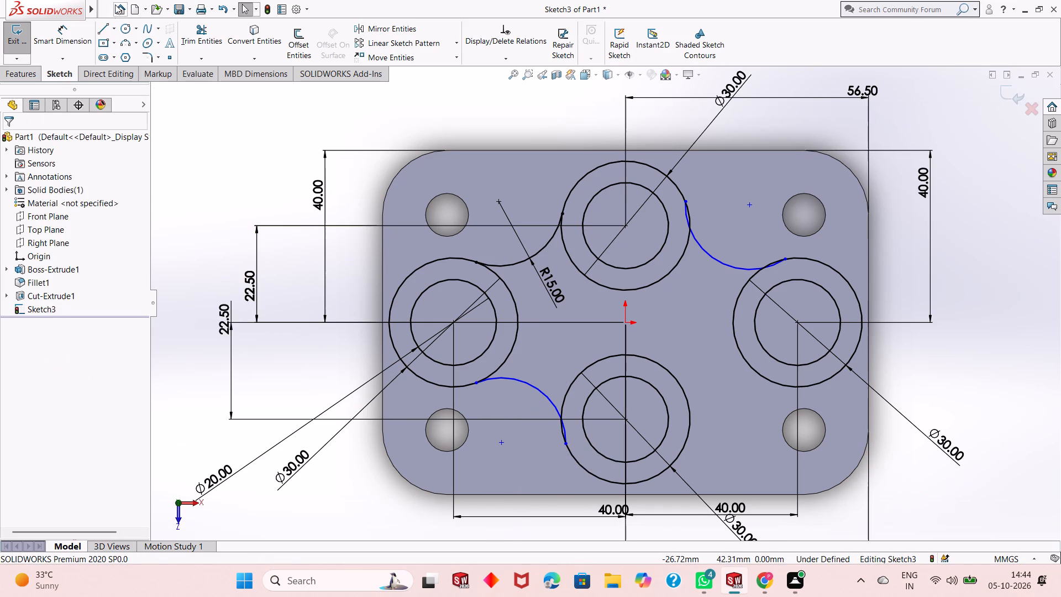
Sketch a three-point arc of radius 15 mm from the lower 30 mm circle to the right one, bulging toward the plate's centre.
click(120, 37)
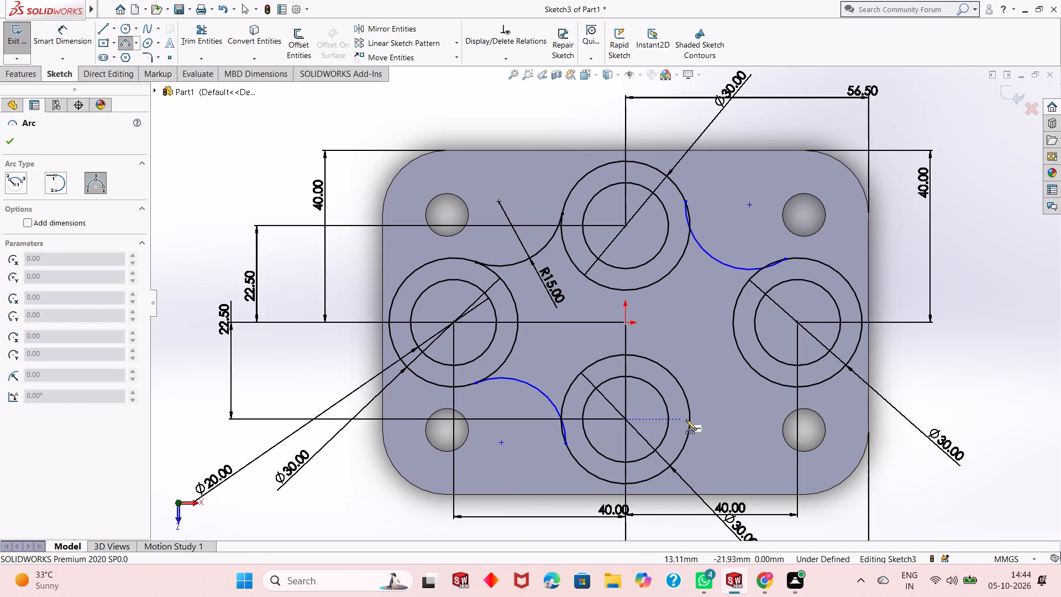
click(691, 432)
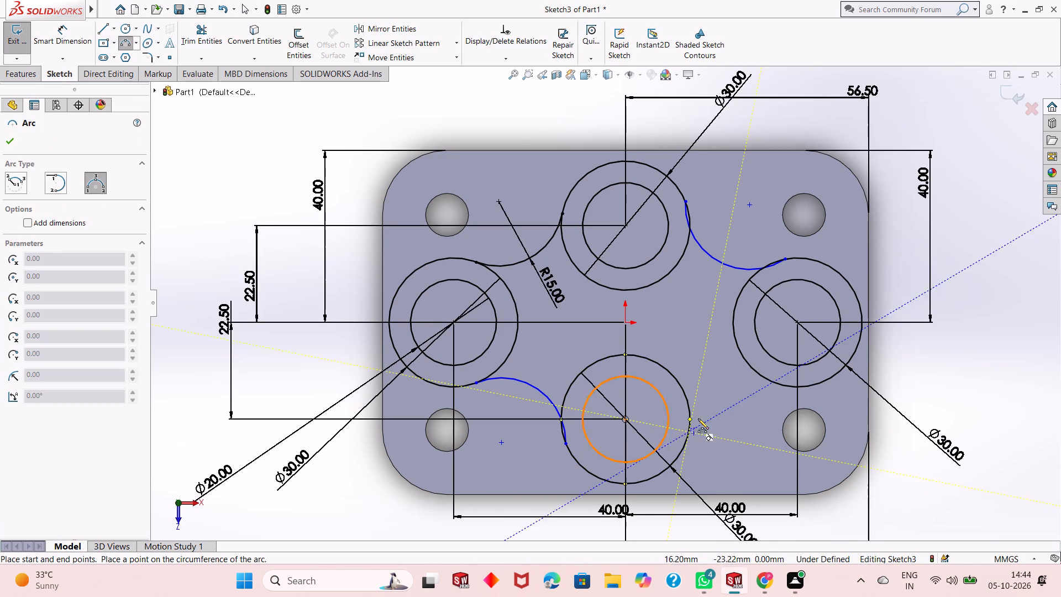
click(760, 373)
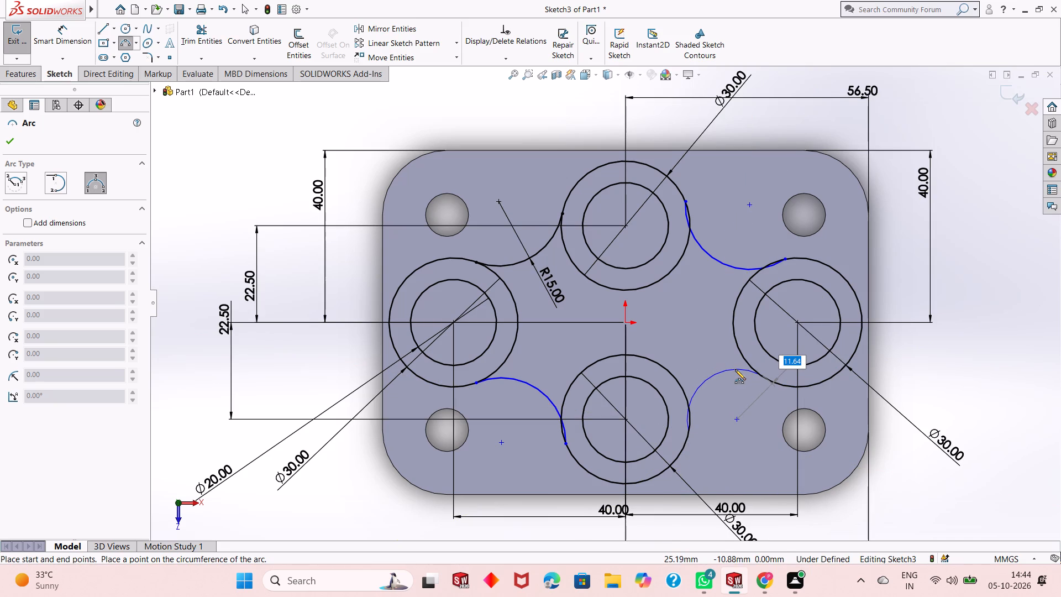
text(15)
key(Return)
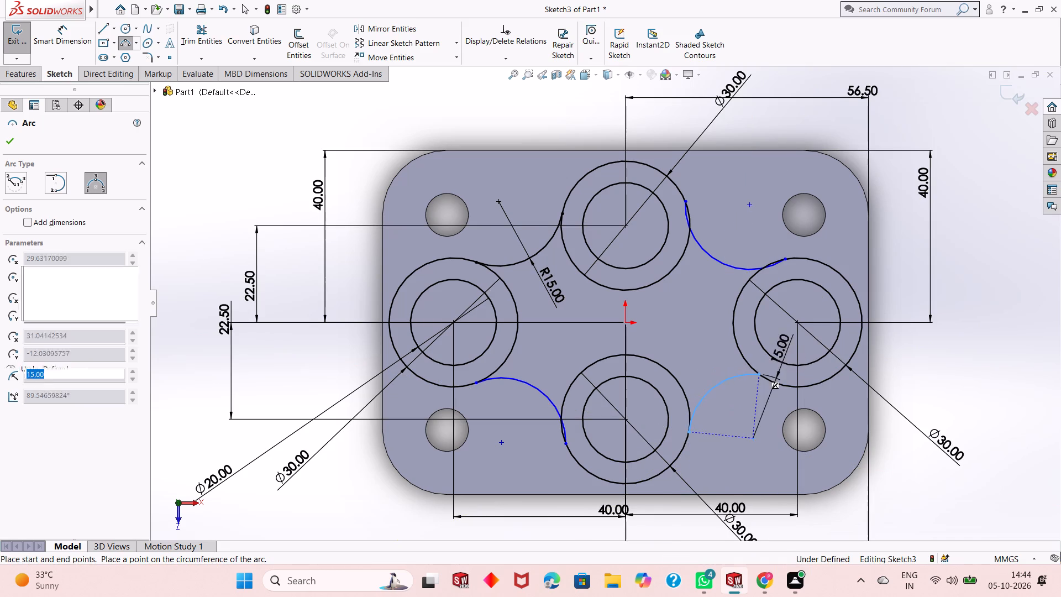
key(Escape)
key(Escape)
key(Escape)
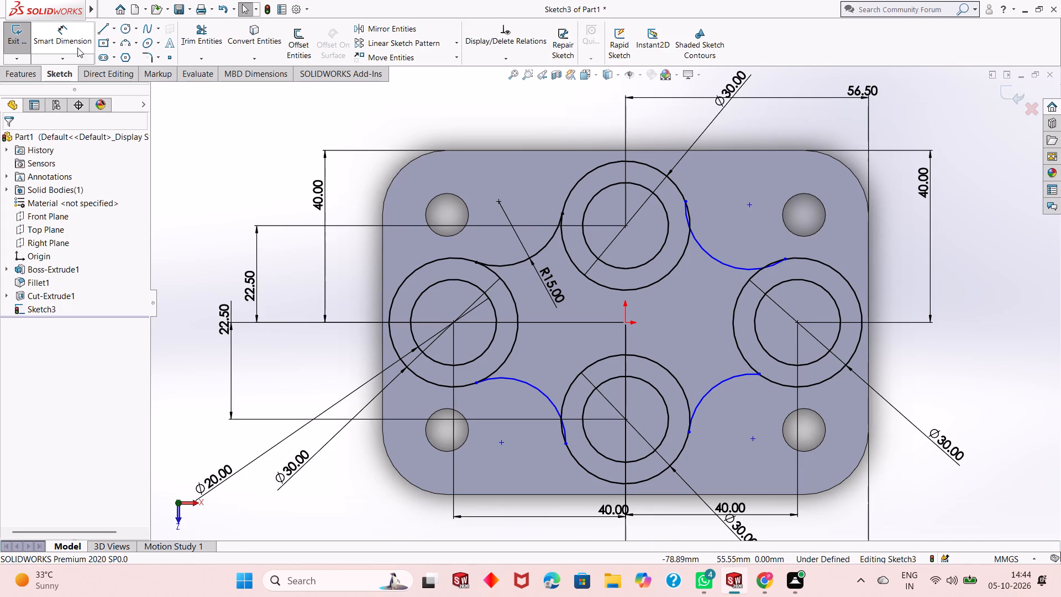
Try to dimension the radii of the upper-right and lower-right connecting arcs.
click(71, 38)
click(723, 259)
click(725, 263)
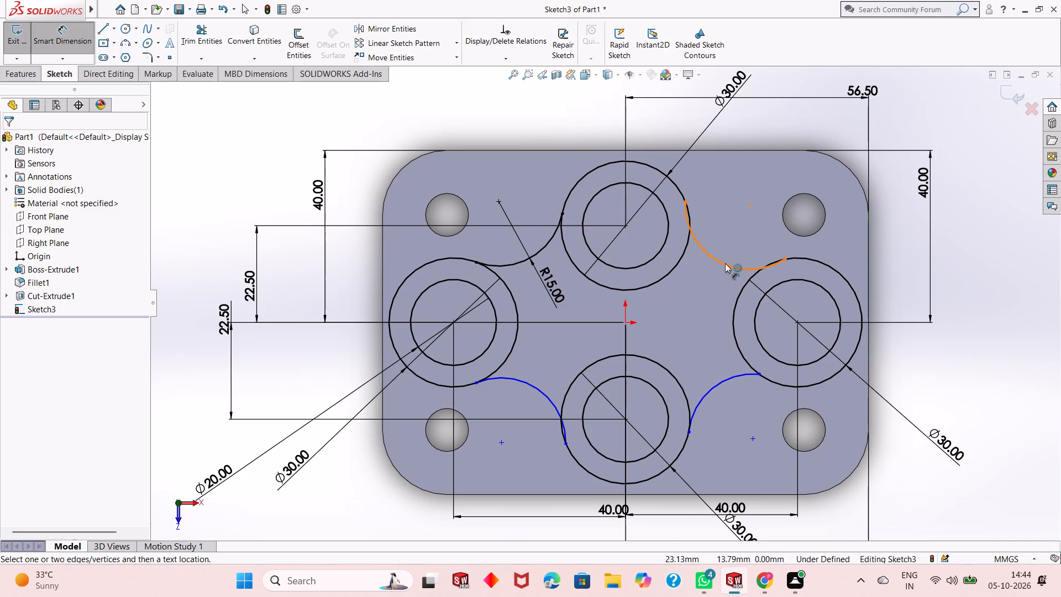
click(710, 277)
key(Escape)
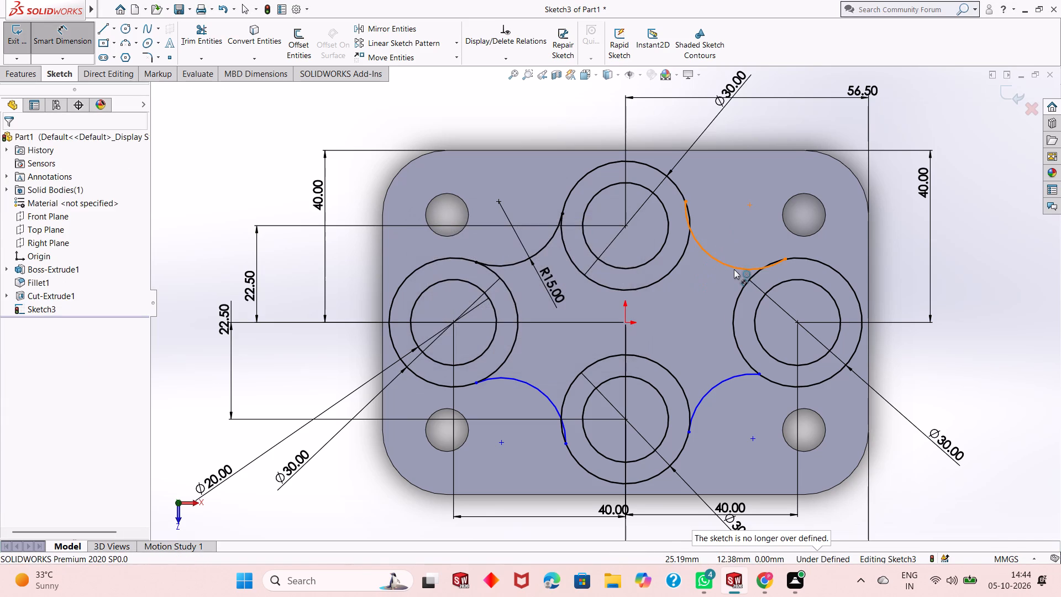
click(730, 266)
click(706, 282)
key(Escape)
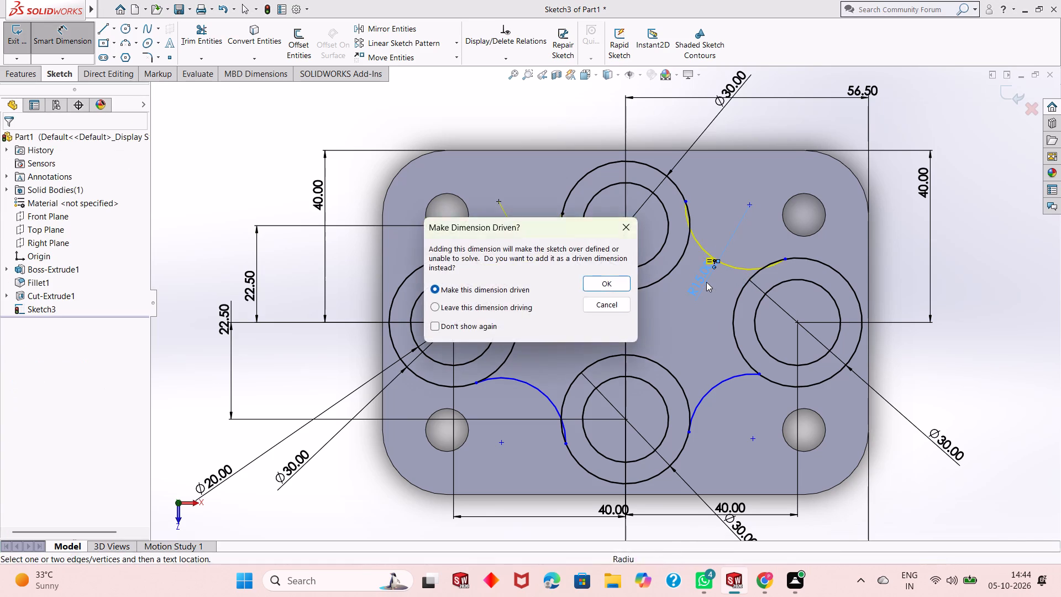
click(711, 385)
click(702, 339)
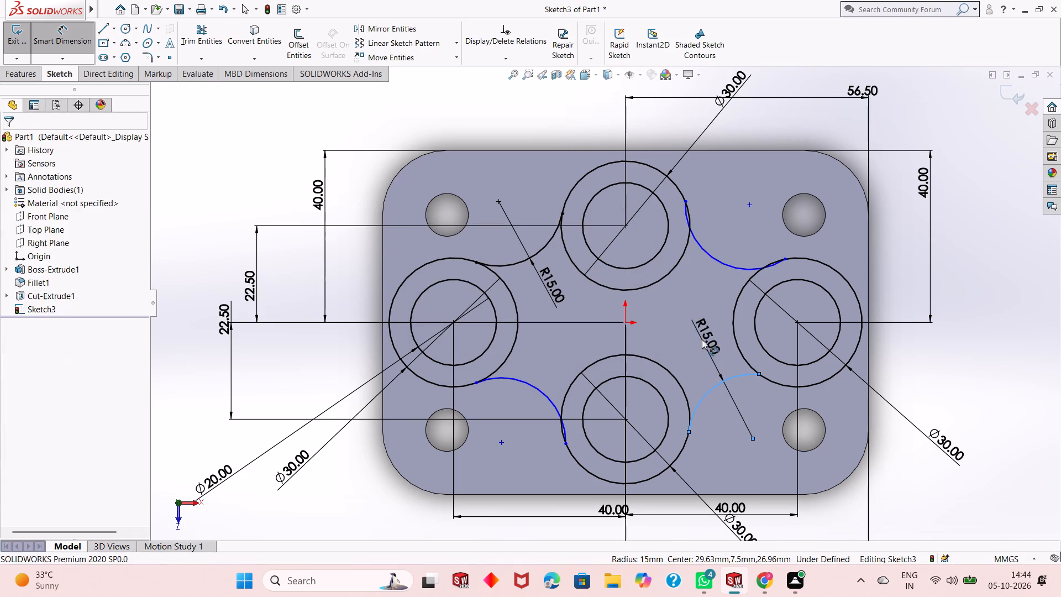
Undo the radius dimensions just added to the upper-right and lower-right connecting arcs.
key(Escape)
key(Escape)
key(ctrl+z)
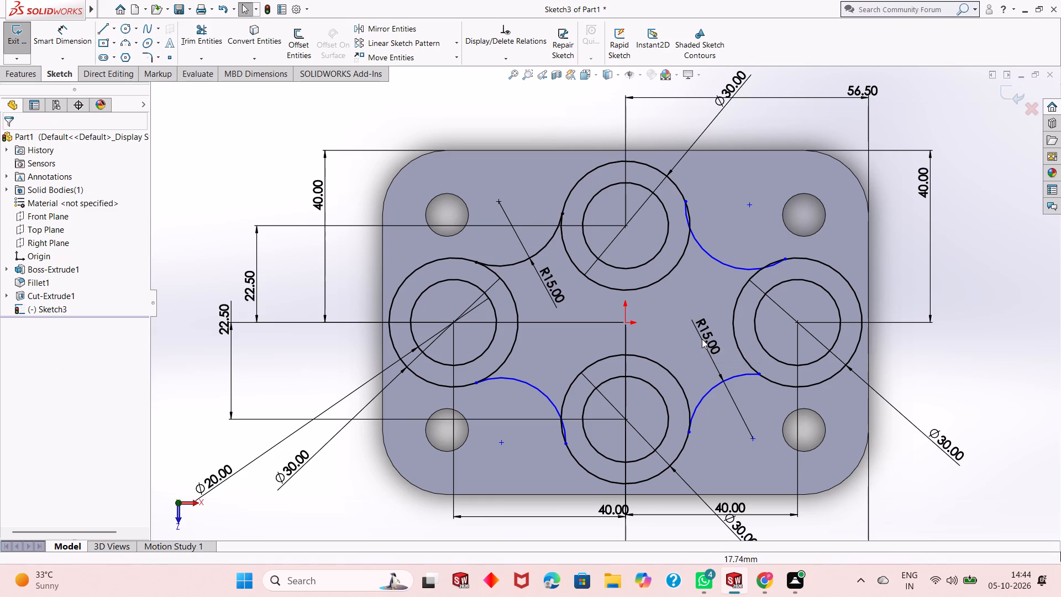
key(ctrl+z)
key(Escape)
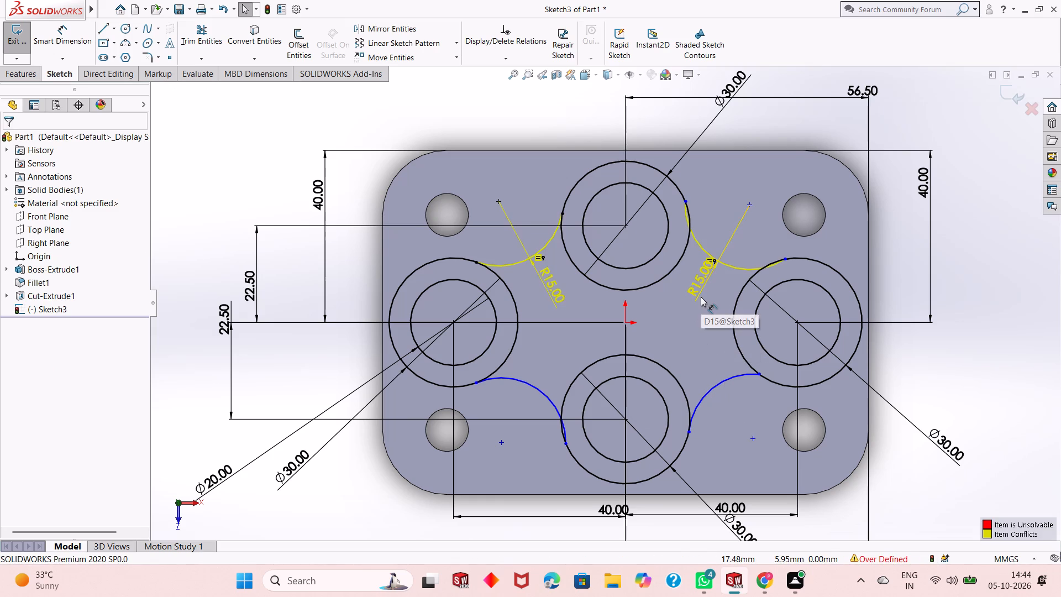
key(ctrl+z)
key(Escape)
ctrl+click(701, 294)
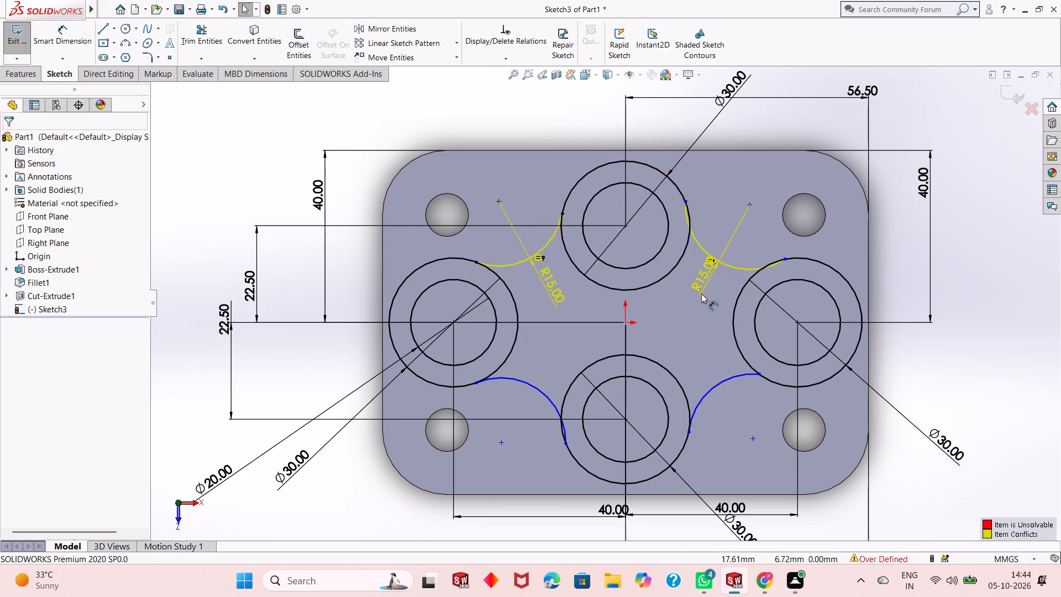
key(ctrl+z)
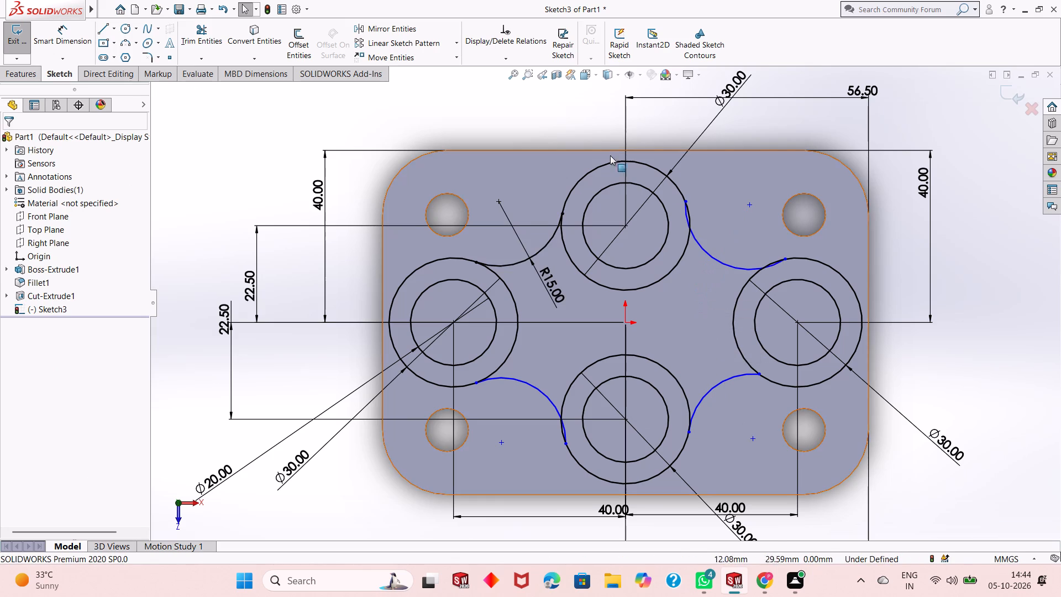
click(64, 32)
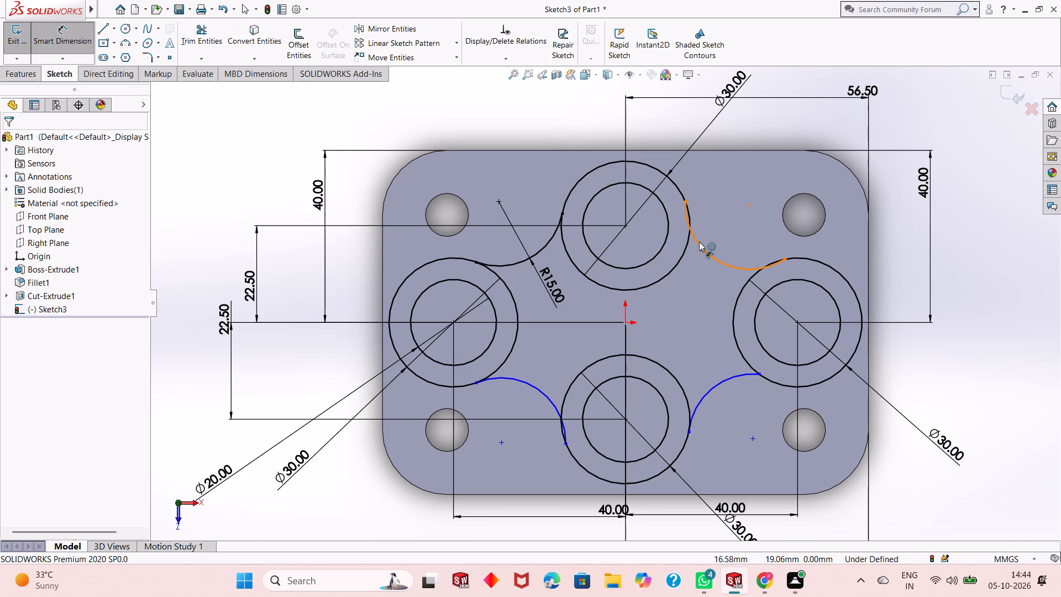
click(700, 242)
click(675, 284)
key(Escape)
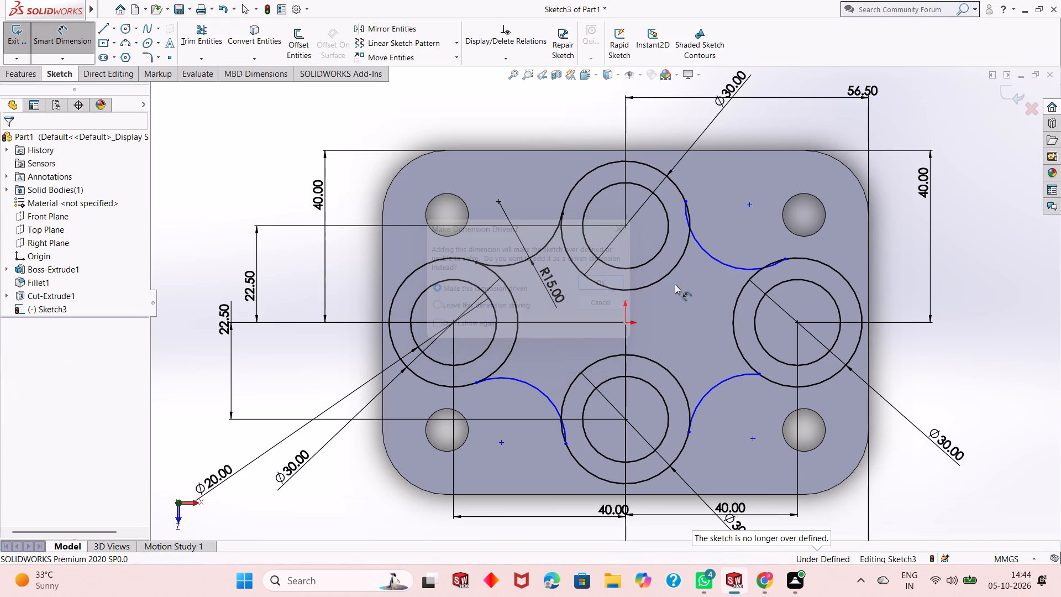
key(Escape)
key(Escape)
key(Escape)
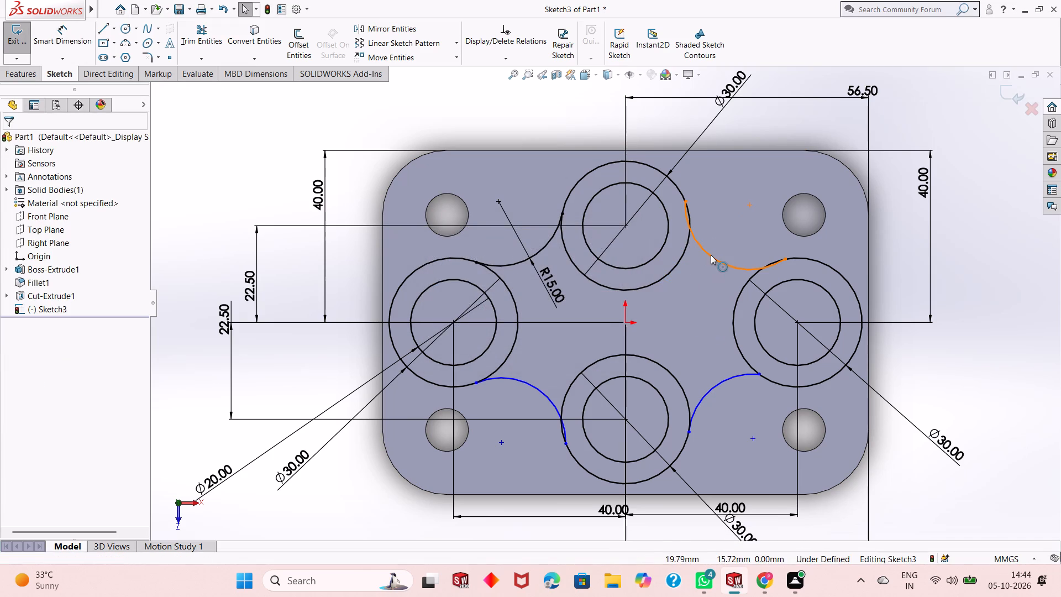
Make the upper-right connecting arc tangent to the right 30 mm circle and to the upper 30 mm circle.
click(711, 255)
ctrl+click(749, 276)
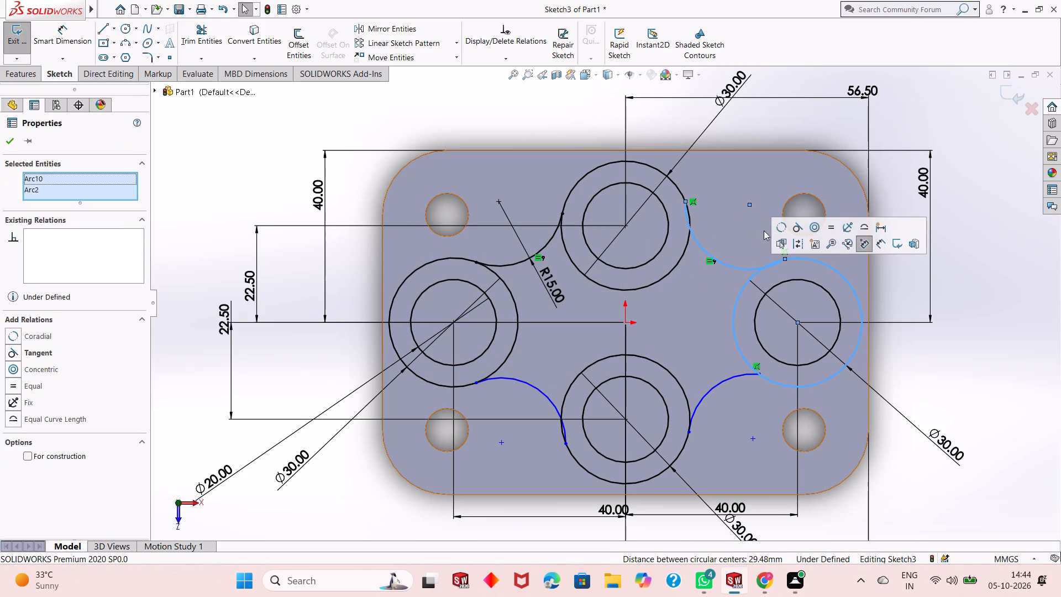
click(801, 227)
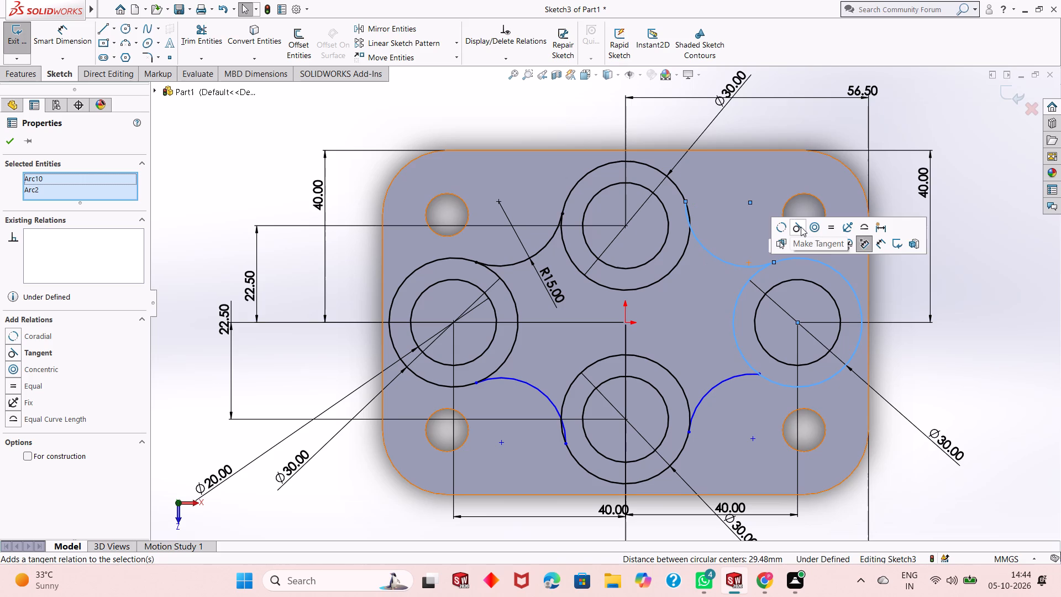
click(10, 142)
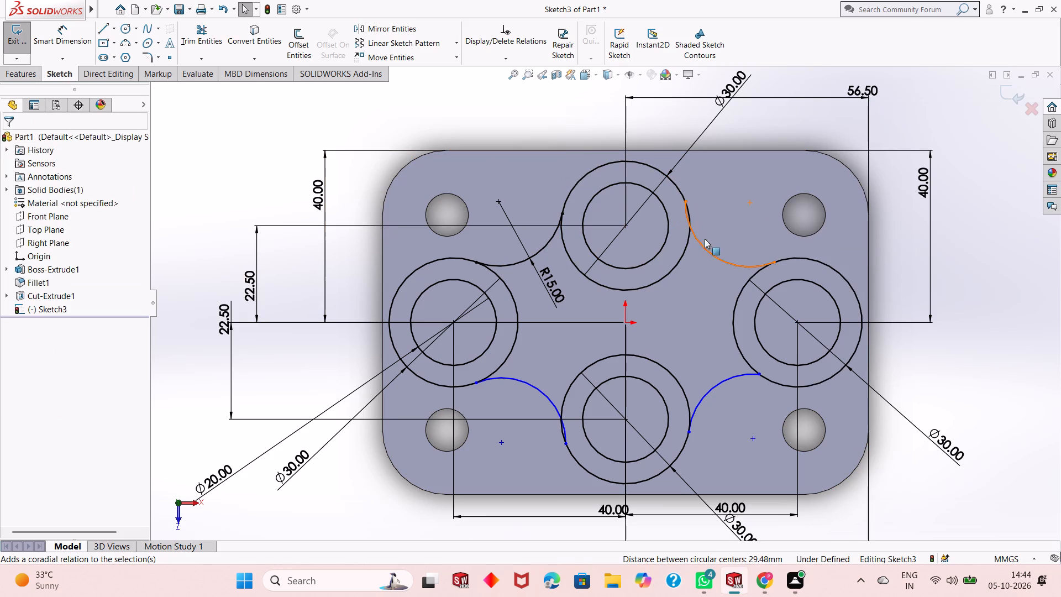
click(705, 245)
ctrl+click(687, 250)
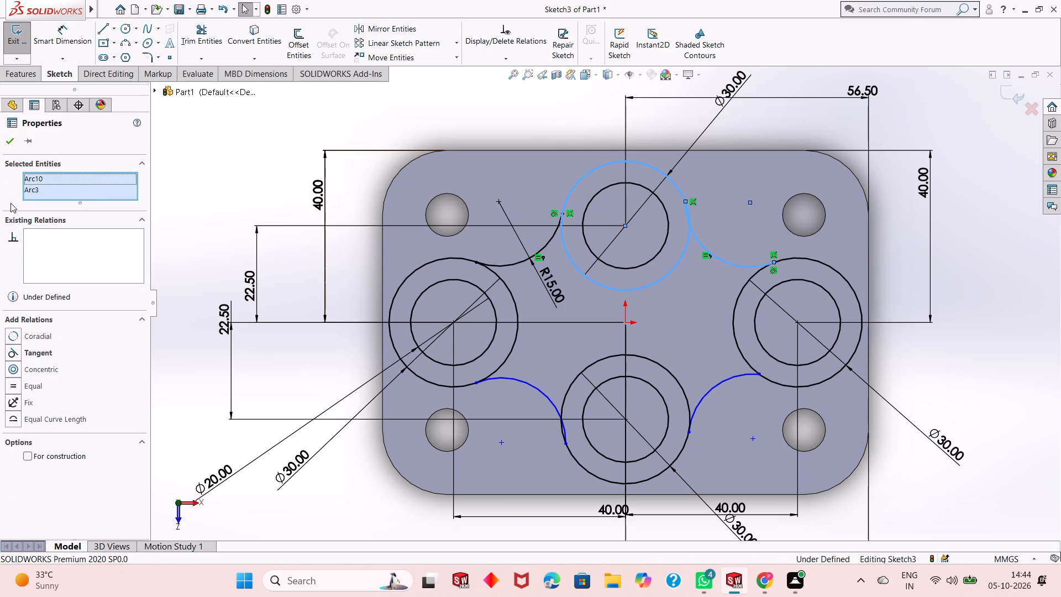
click(44, 352)
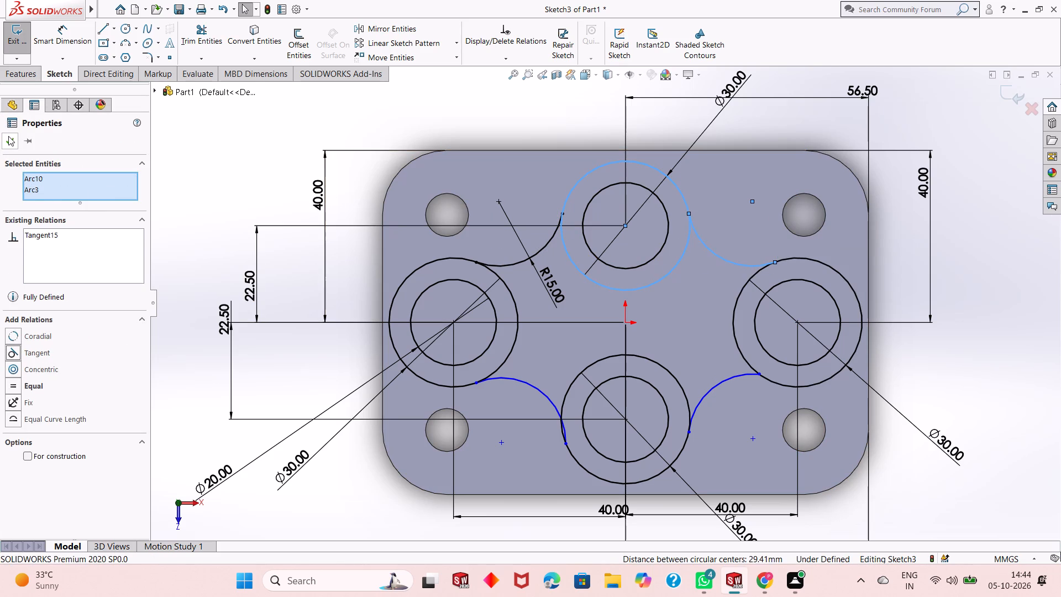
click(8, 136)
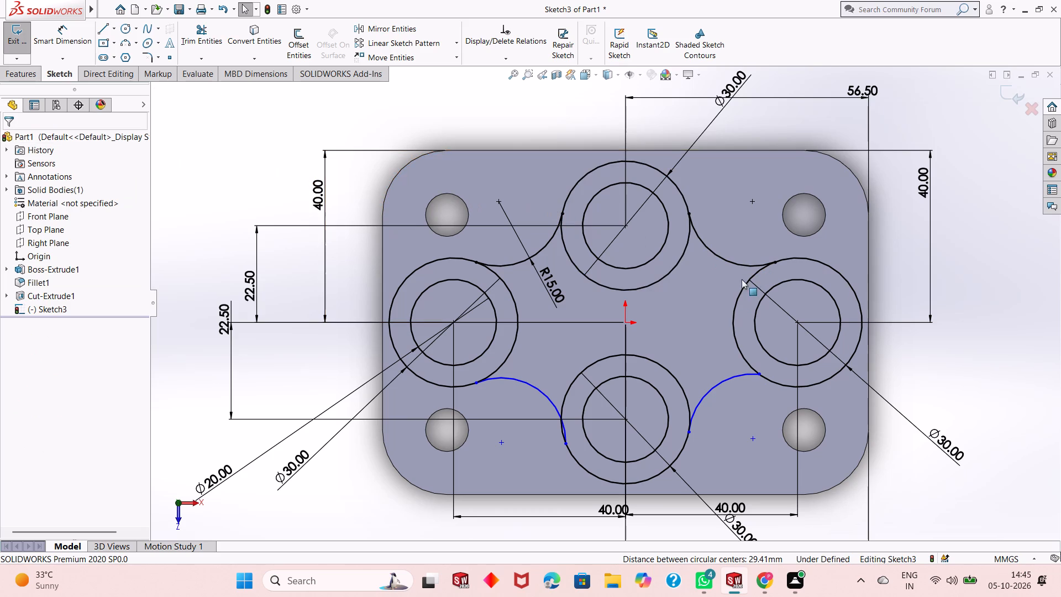
Make the lower-right and lower-left connecting arcs equal in radius to the dimensioned upper-left arc.
click(715, 384)
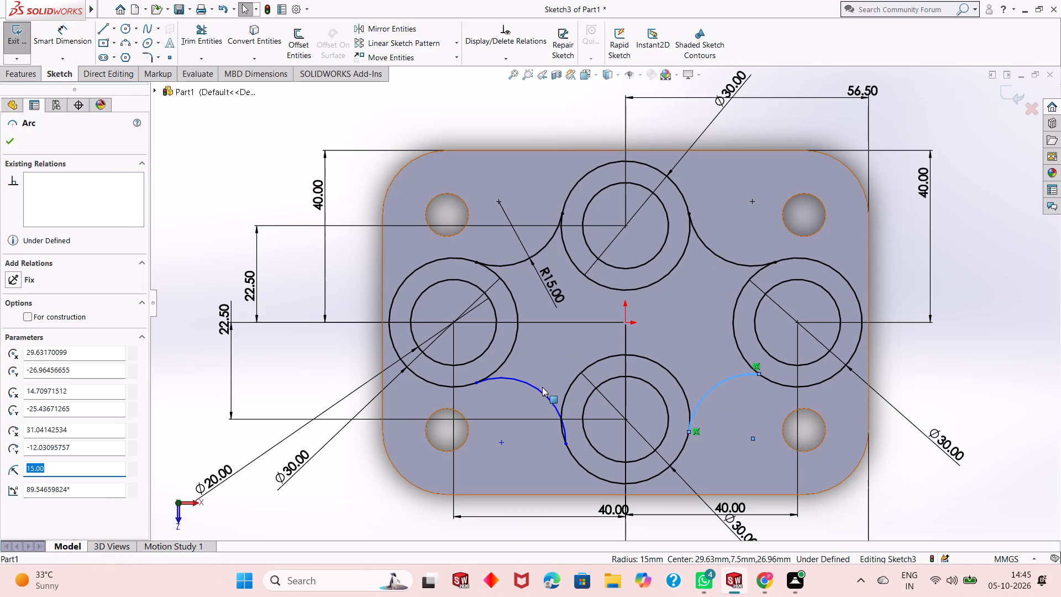
ctrl+click(541, 390)
ctrl+click(510, 266)
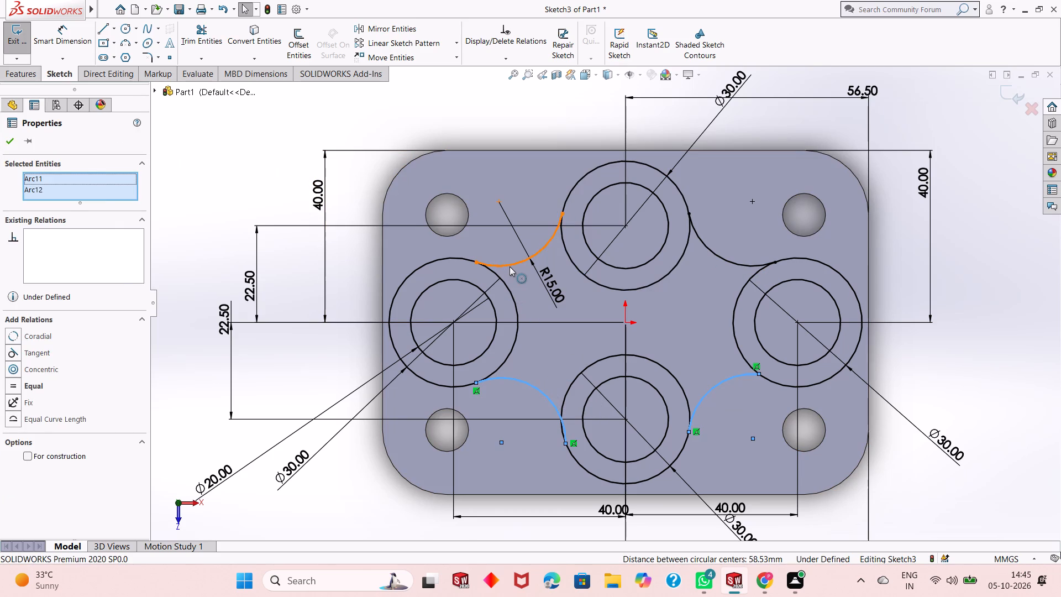
click(20, 380)
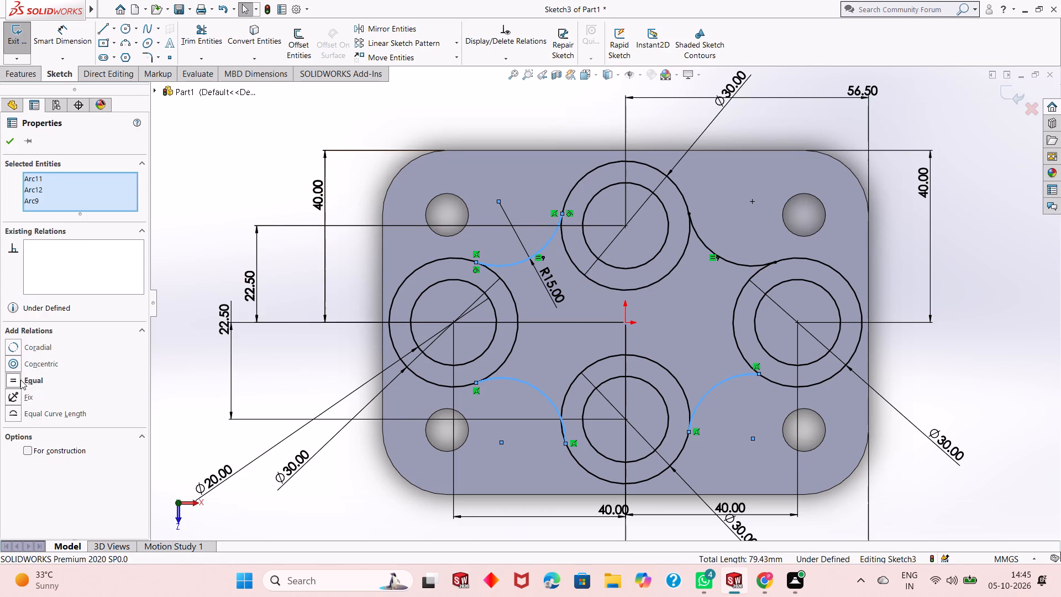
click(7, 142)
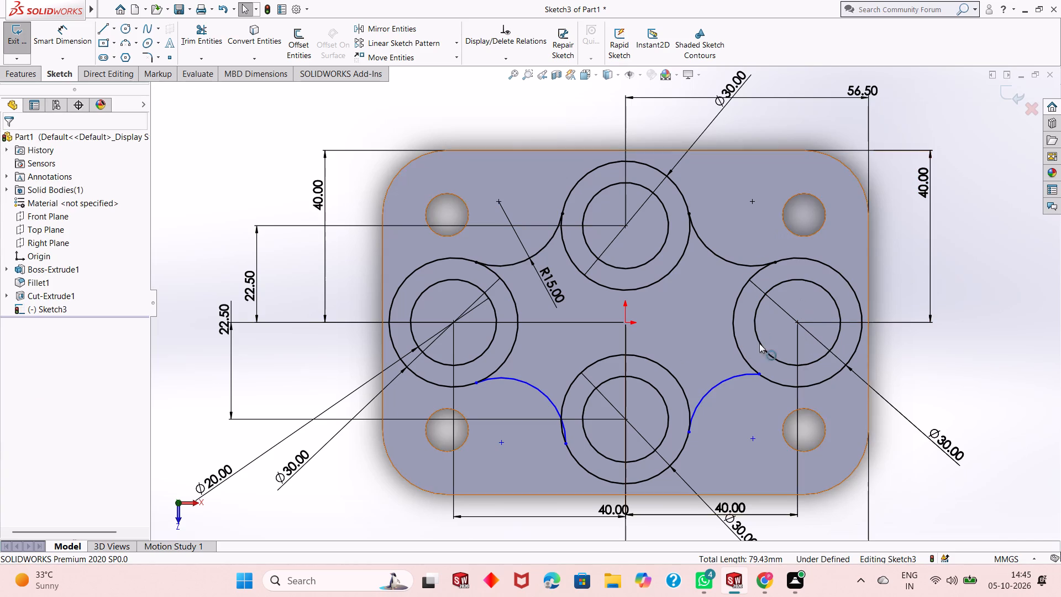
Make the lower-right connecting arc tangent to the right 30 mm circle and to the lower 30 mm circle.
click(710, 390)
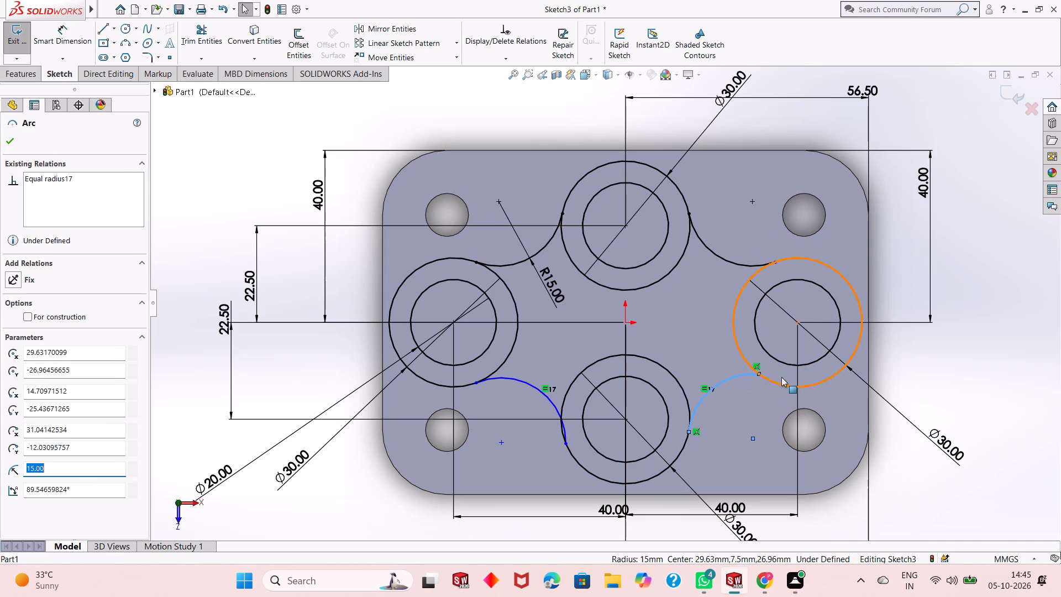
ctrl+click(781, 386)
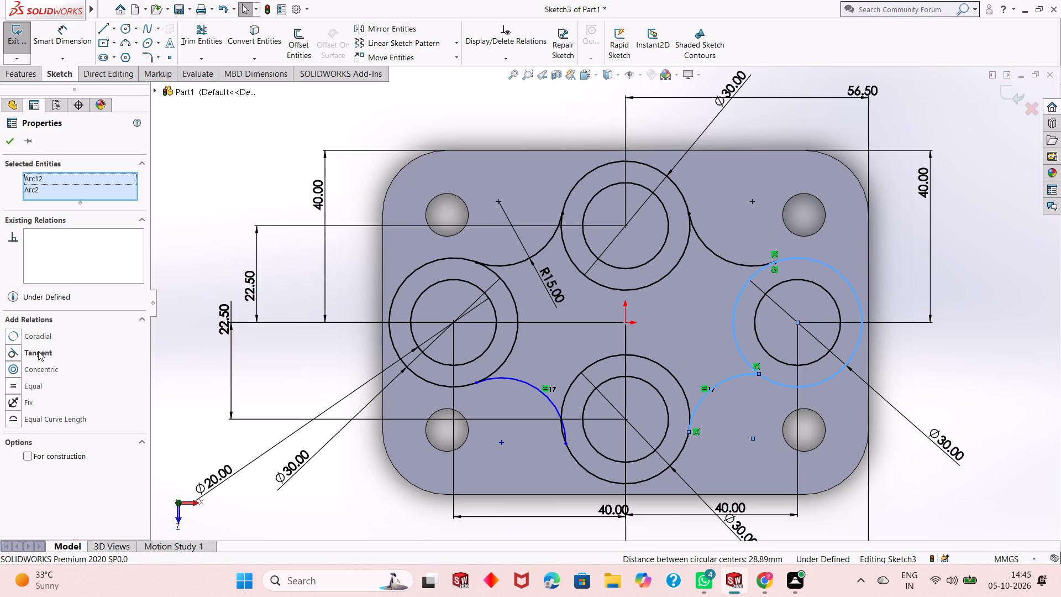
click(38, 351)
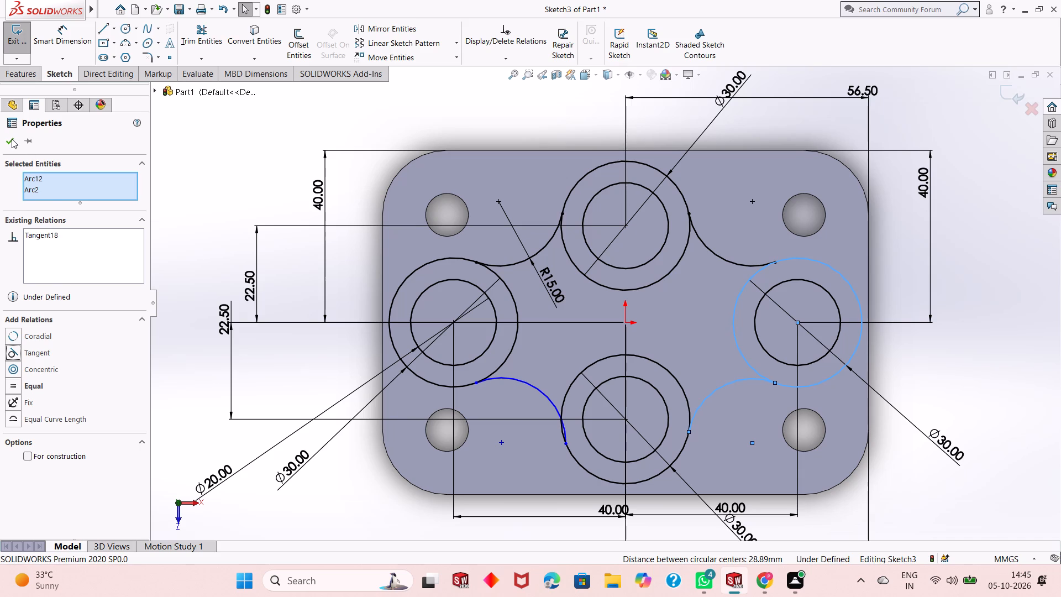
click(10, 137)
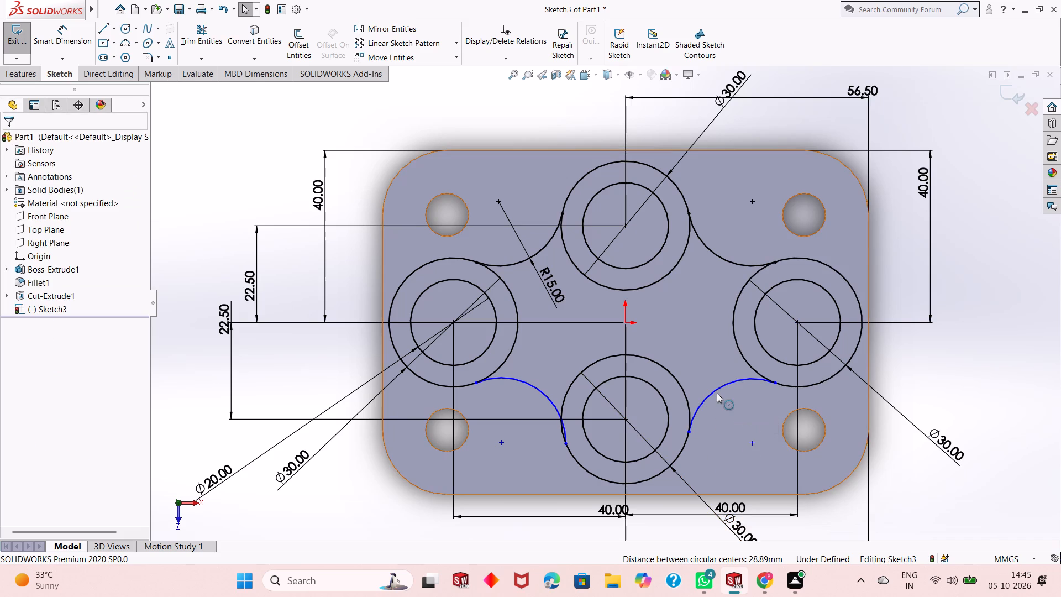
click(717, 393)
ctrl+click(687, 392)
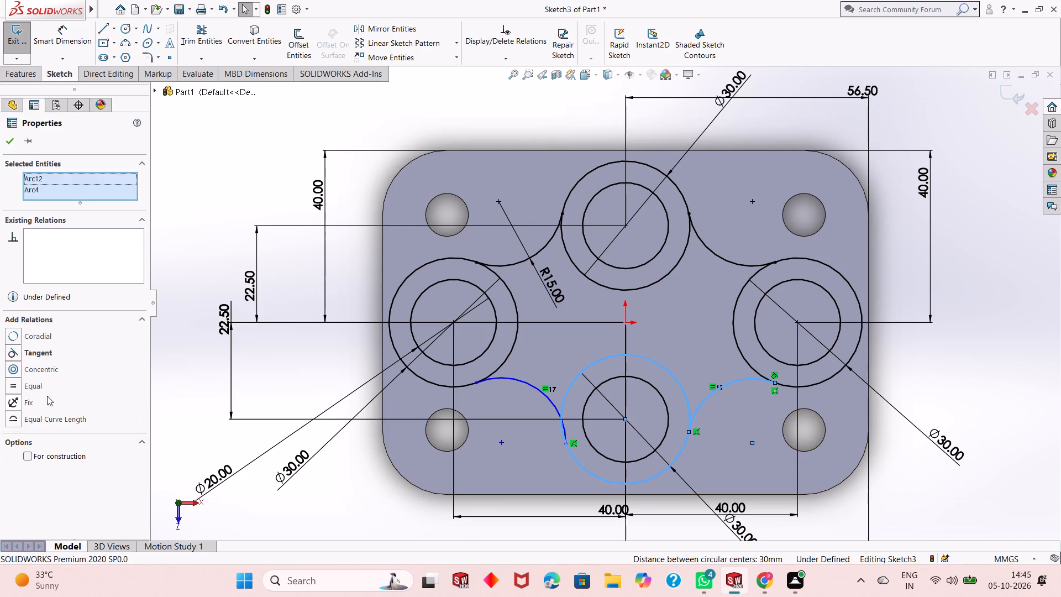
click(12, 354)
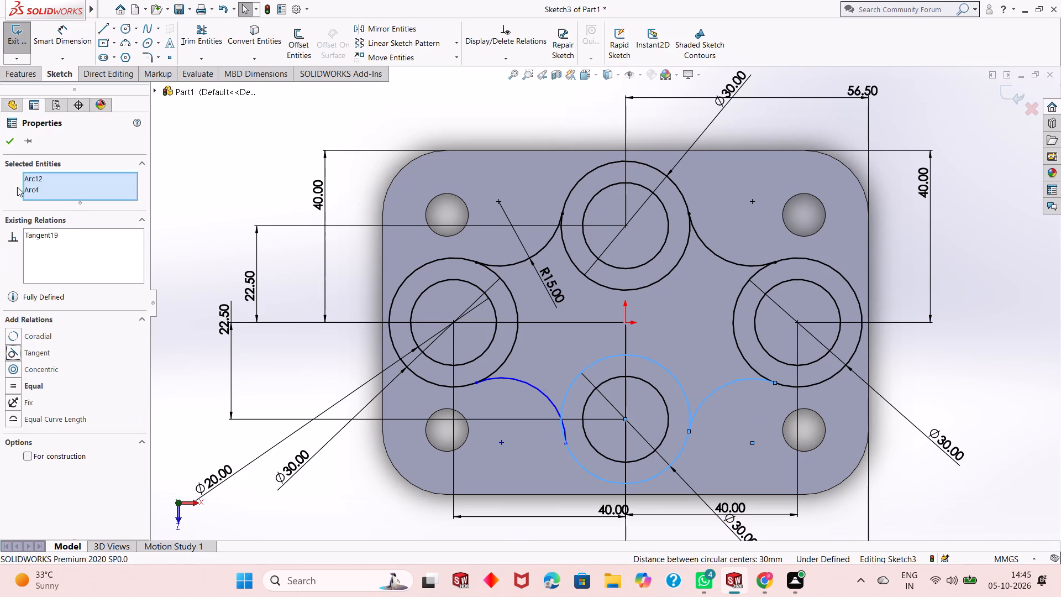
click(7, 147)
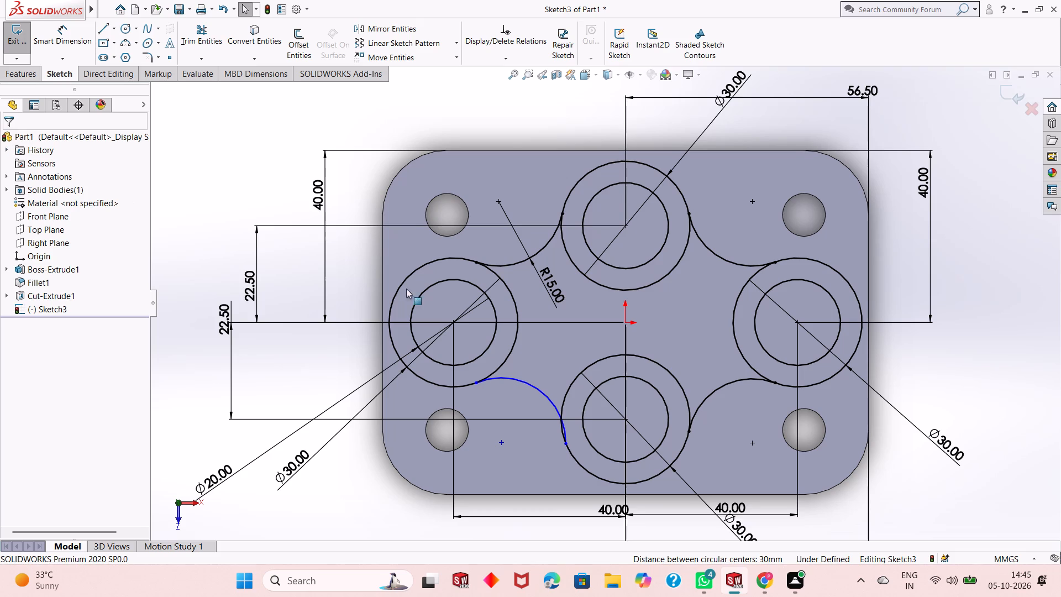
Make the lower-left connecting arc tangent to the lower 30 mm circle and to the left 30 mm circle.
click(538, 389)
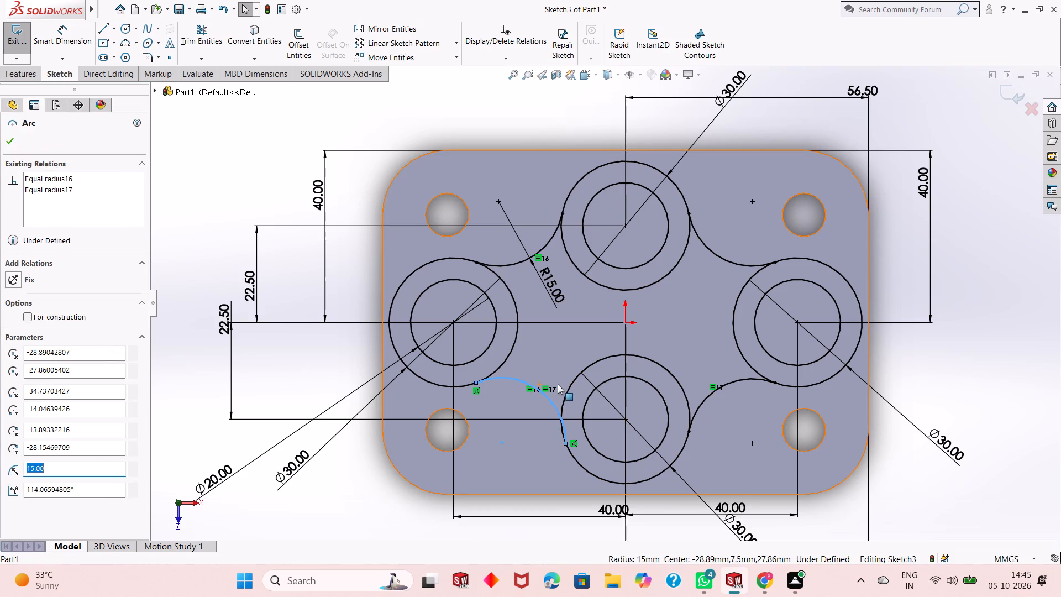
ctrl+click(562, 400)
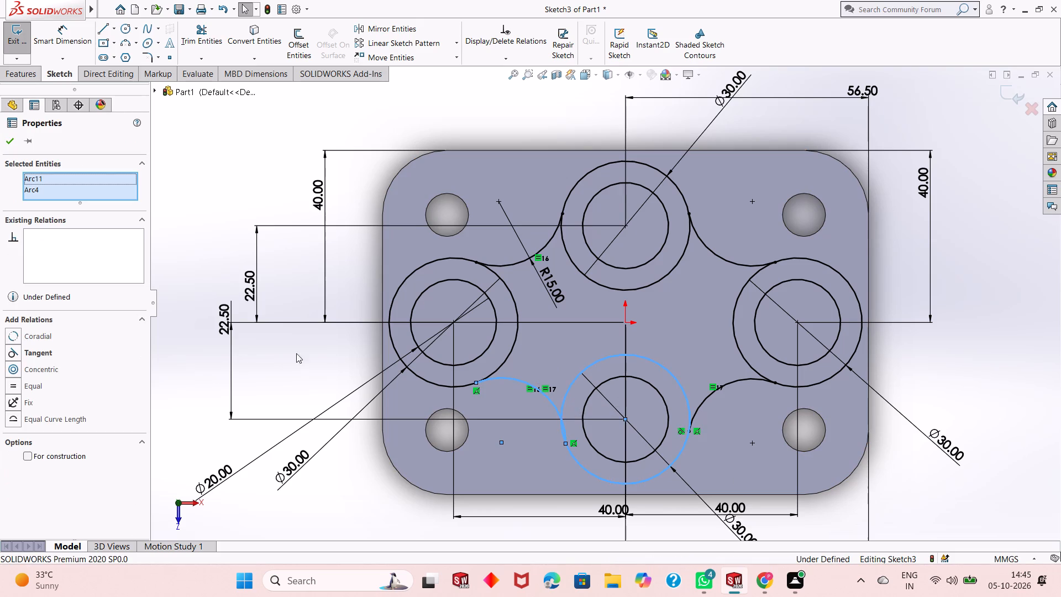
click(16, 353)
click(9, 150)
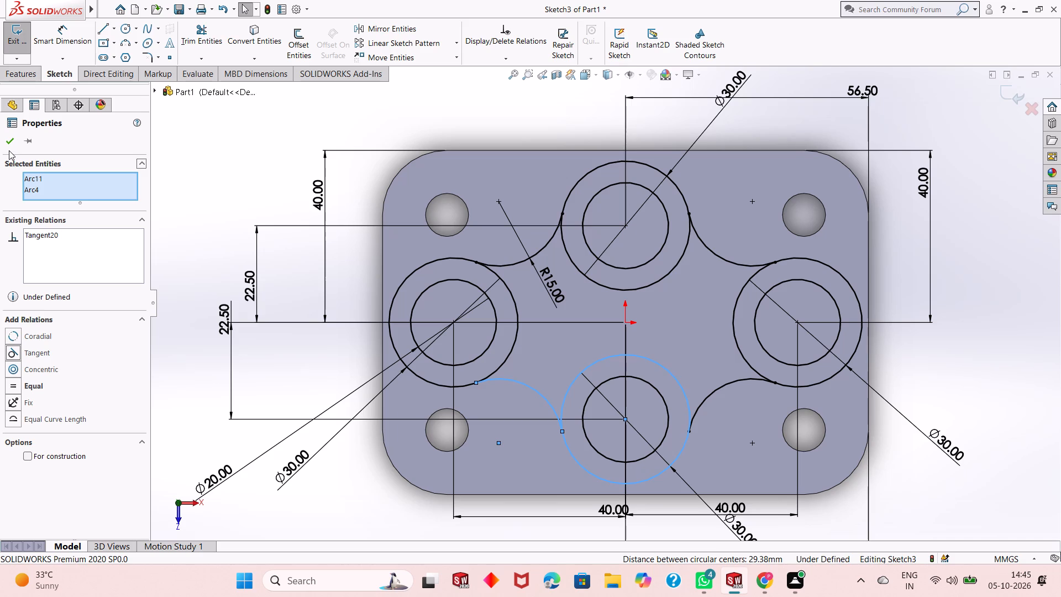
click(9, 144)
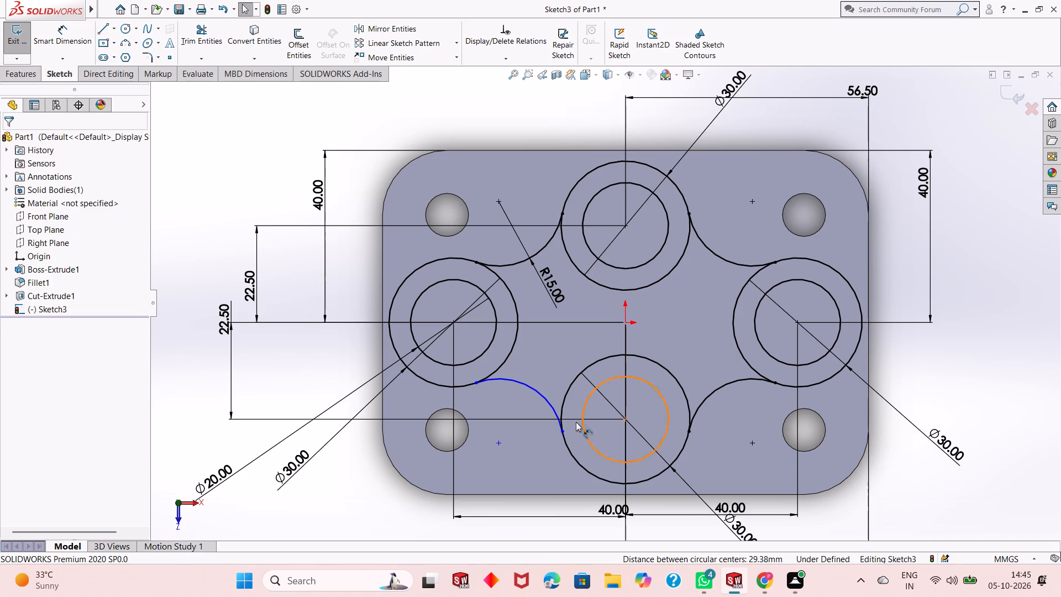
click(523, 385)
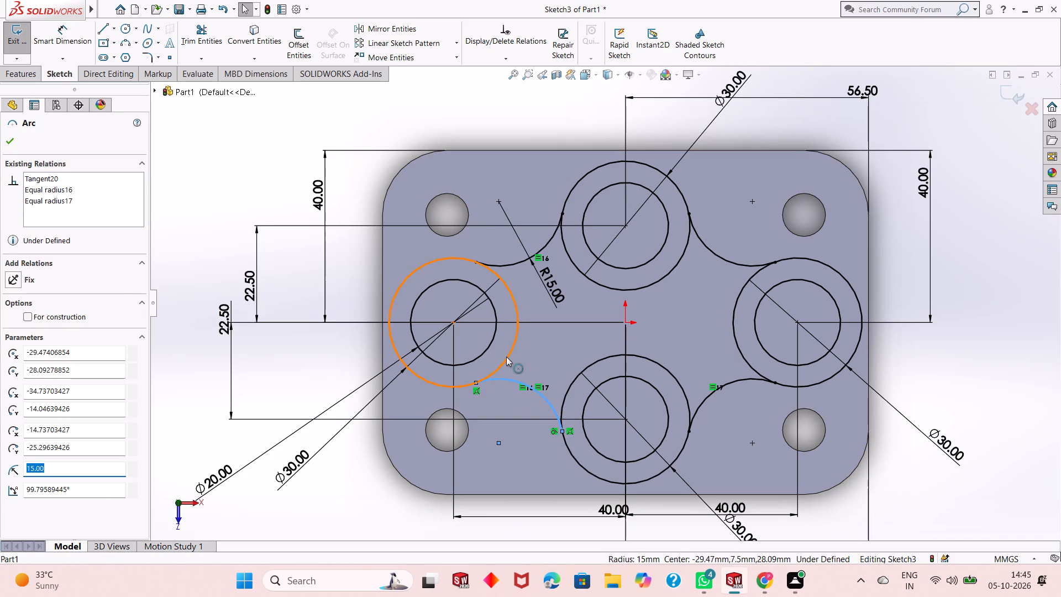
ctrl+click(506, 357)
click(8, 349)
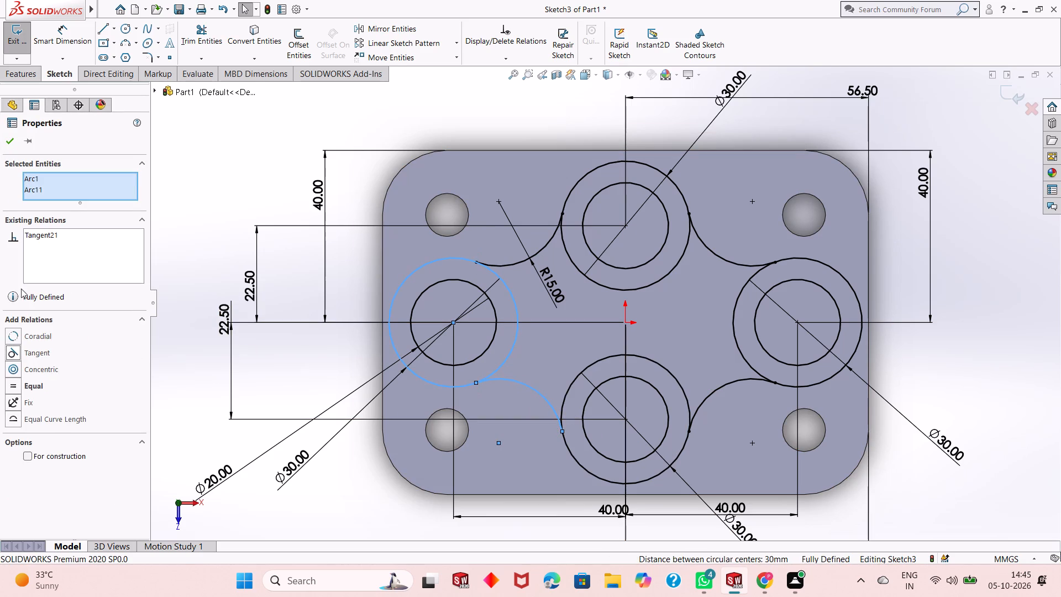
click(12, 142)
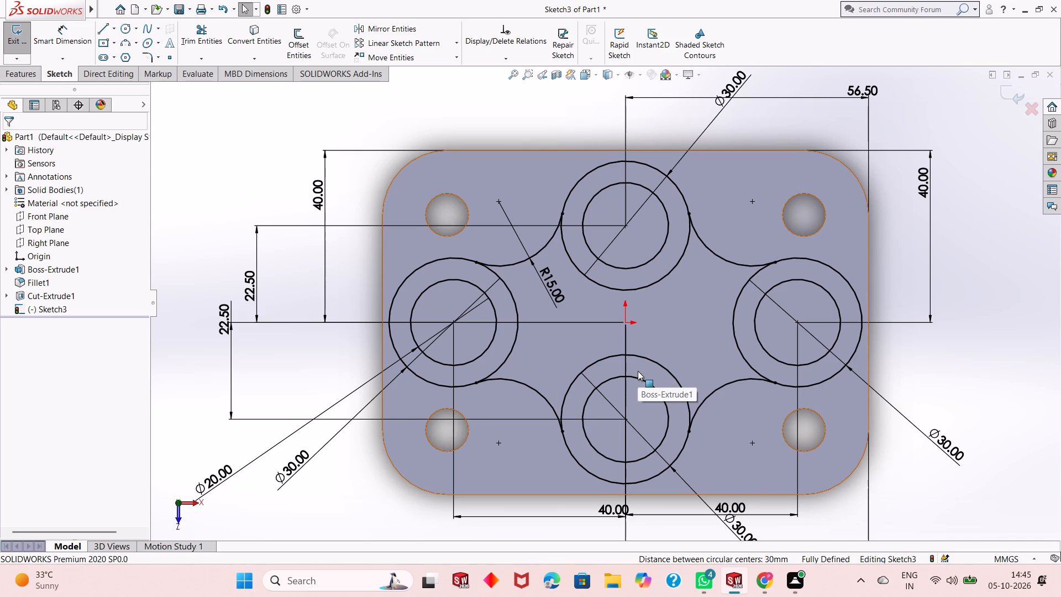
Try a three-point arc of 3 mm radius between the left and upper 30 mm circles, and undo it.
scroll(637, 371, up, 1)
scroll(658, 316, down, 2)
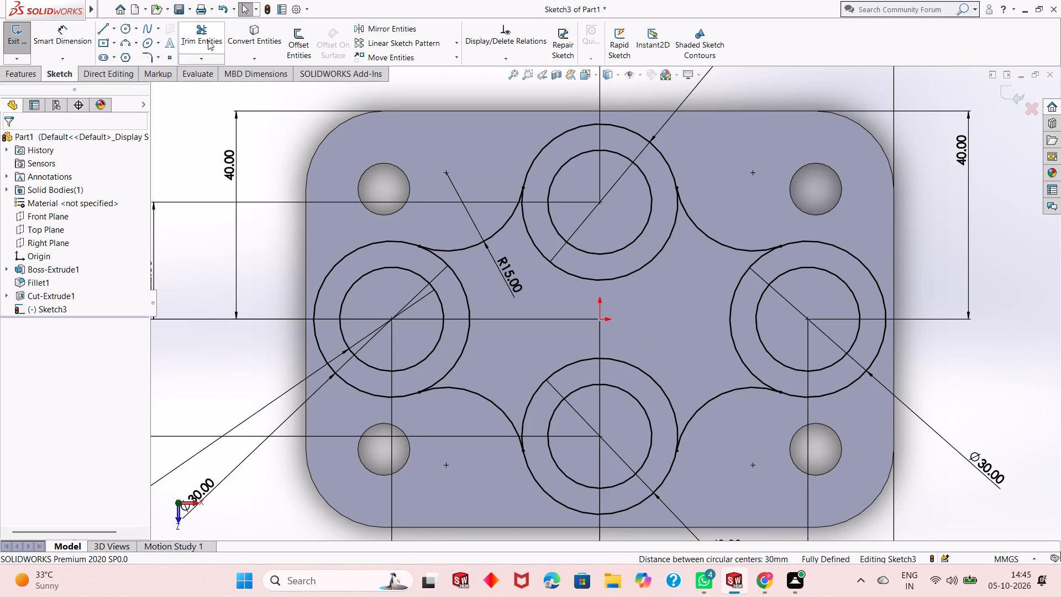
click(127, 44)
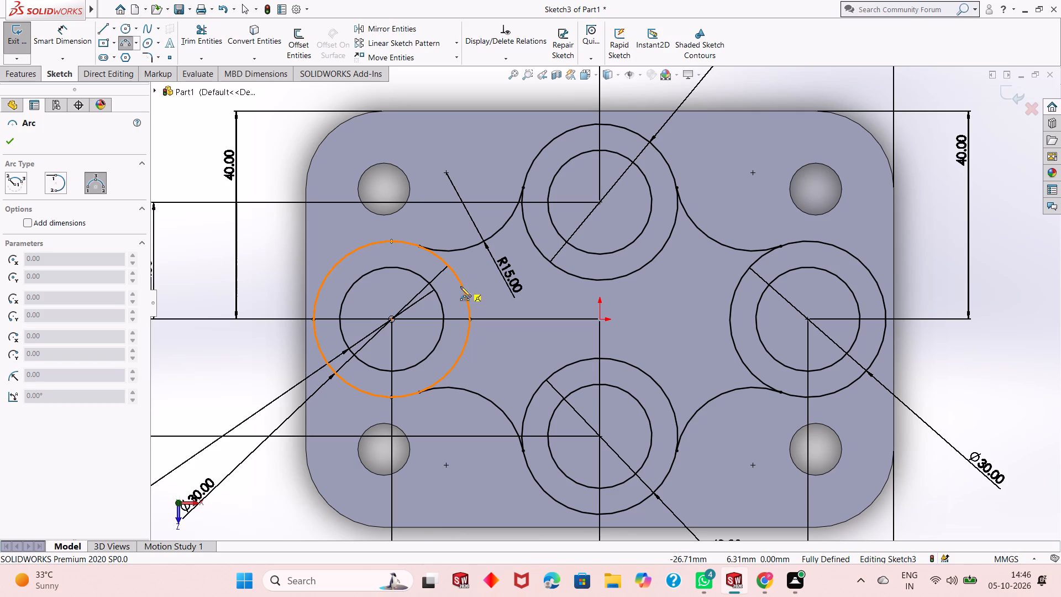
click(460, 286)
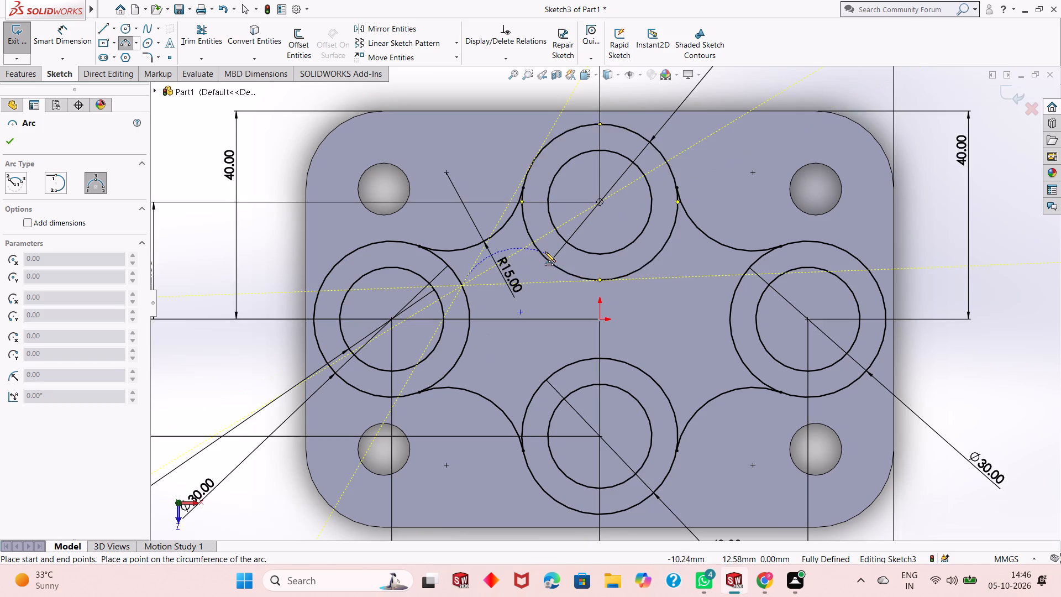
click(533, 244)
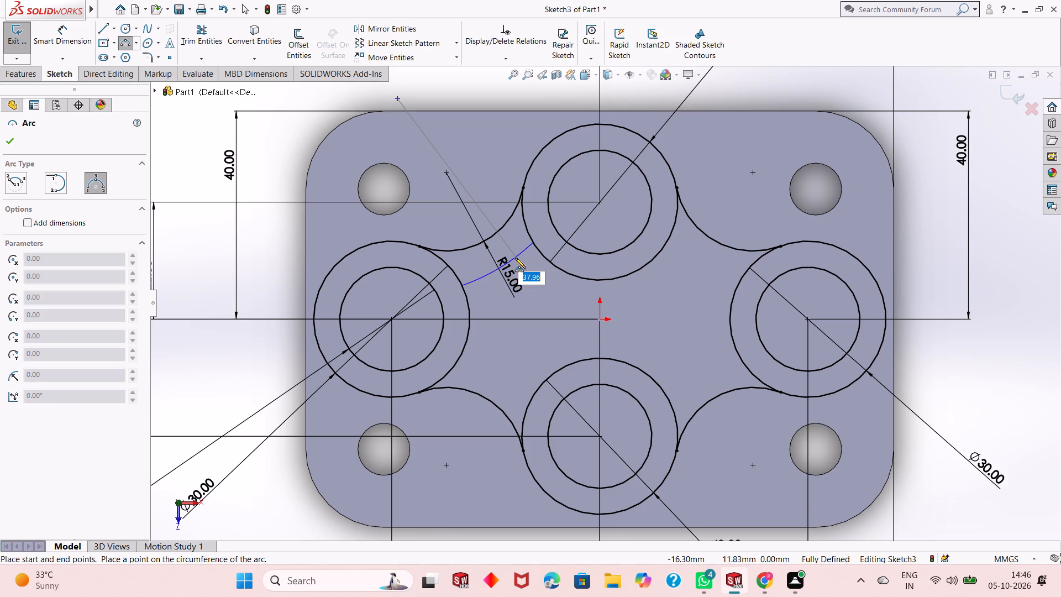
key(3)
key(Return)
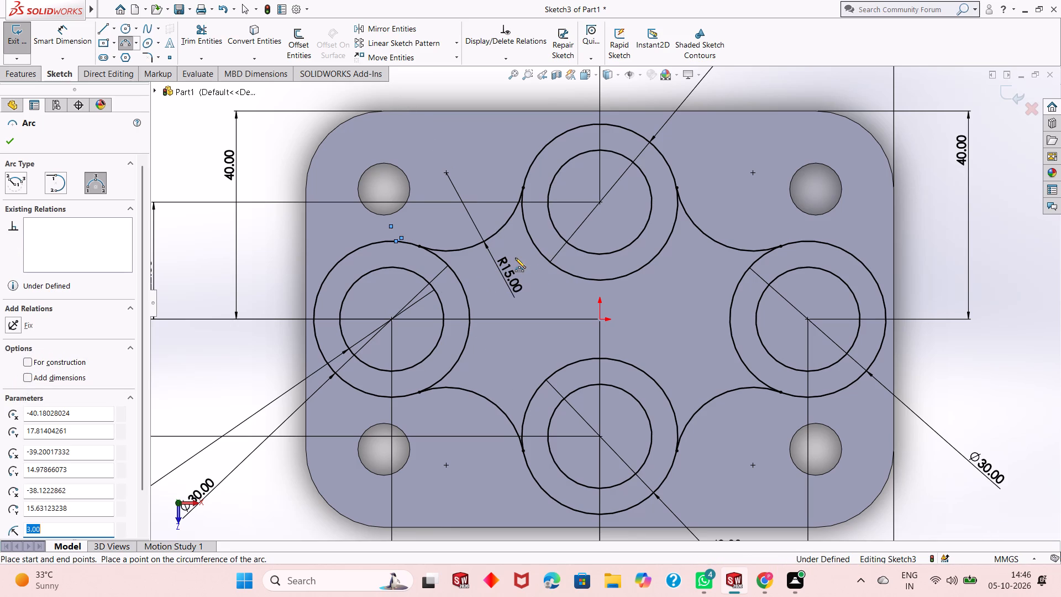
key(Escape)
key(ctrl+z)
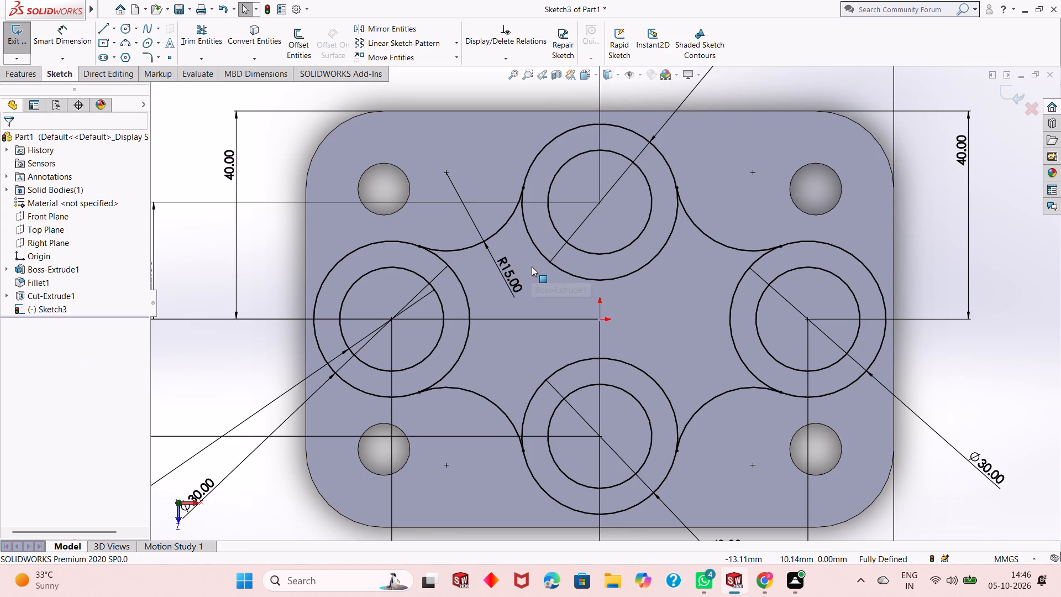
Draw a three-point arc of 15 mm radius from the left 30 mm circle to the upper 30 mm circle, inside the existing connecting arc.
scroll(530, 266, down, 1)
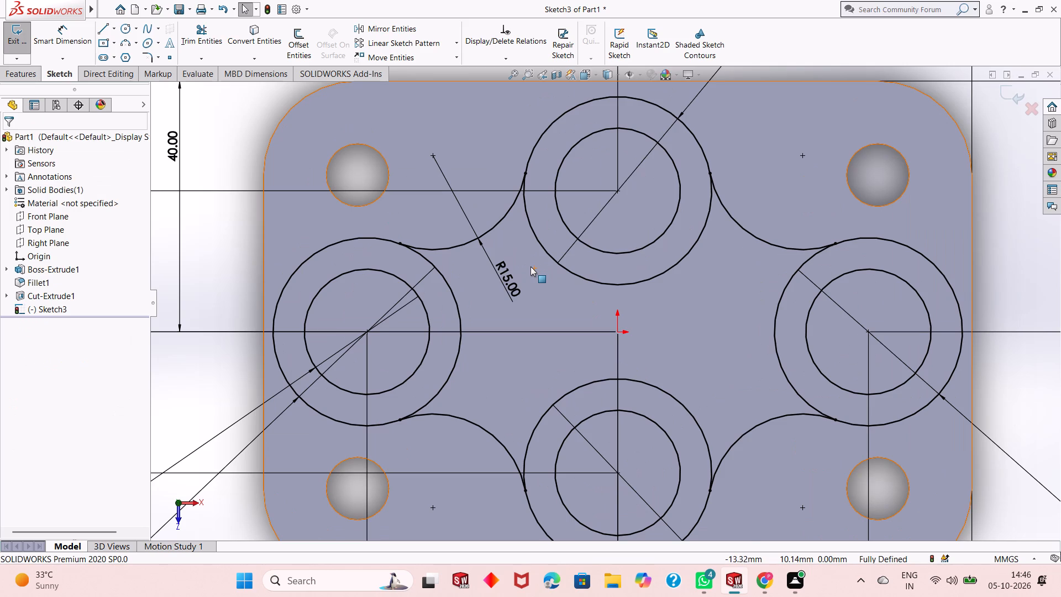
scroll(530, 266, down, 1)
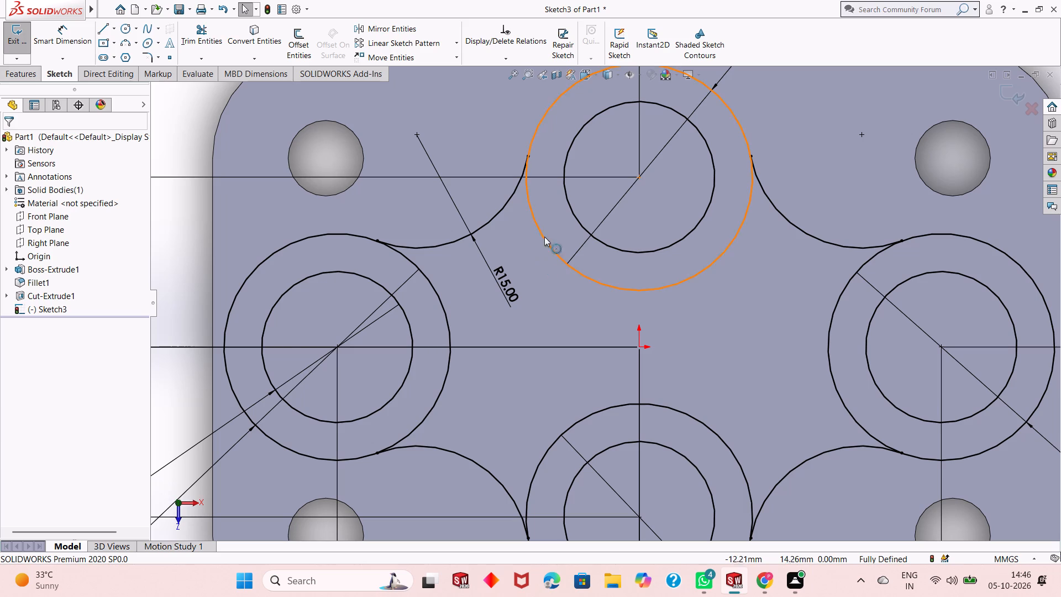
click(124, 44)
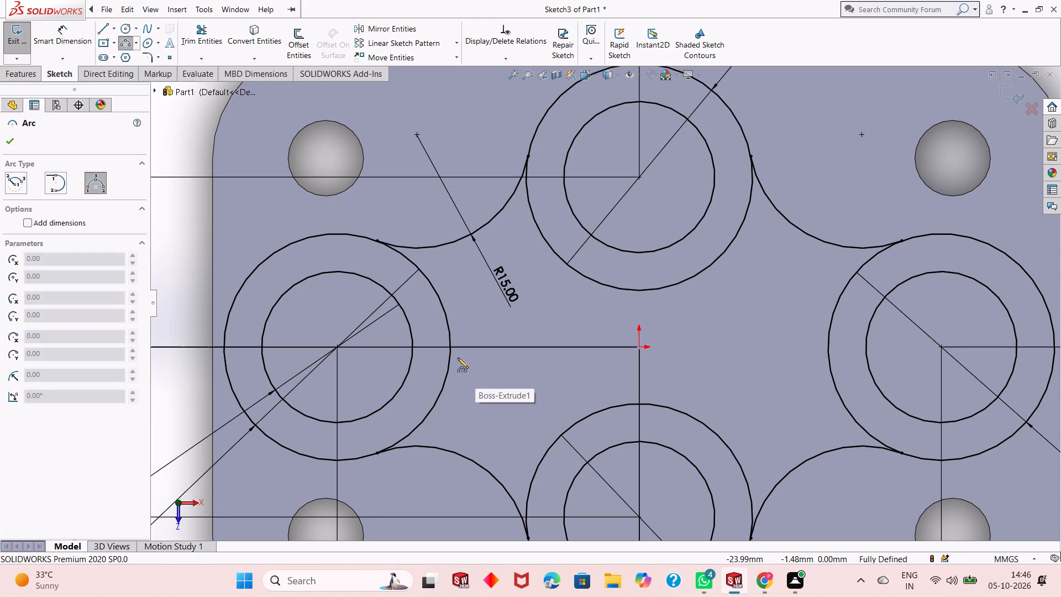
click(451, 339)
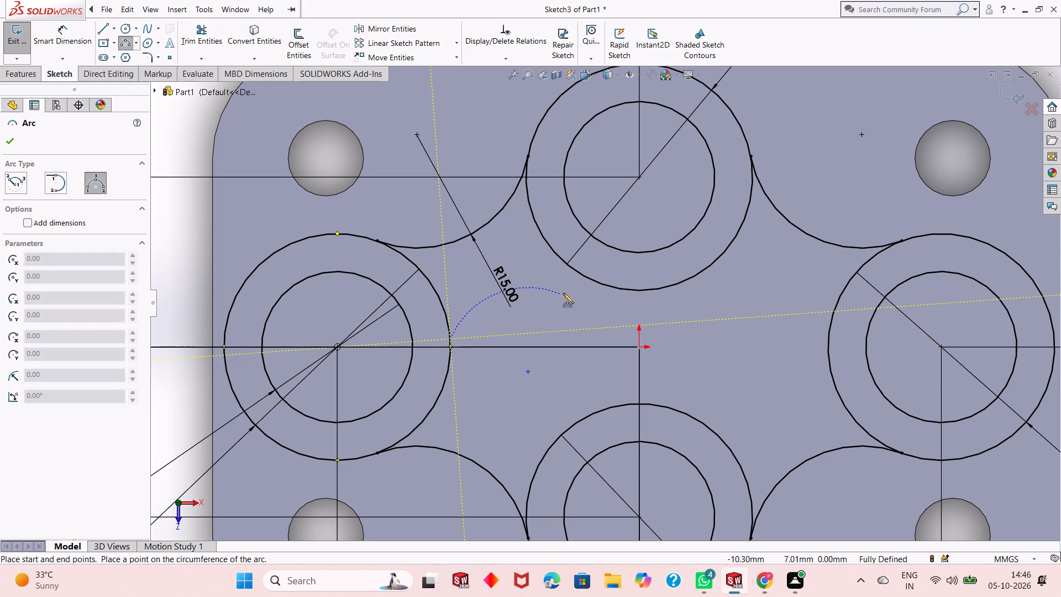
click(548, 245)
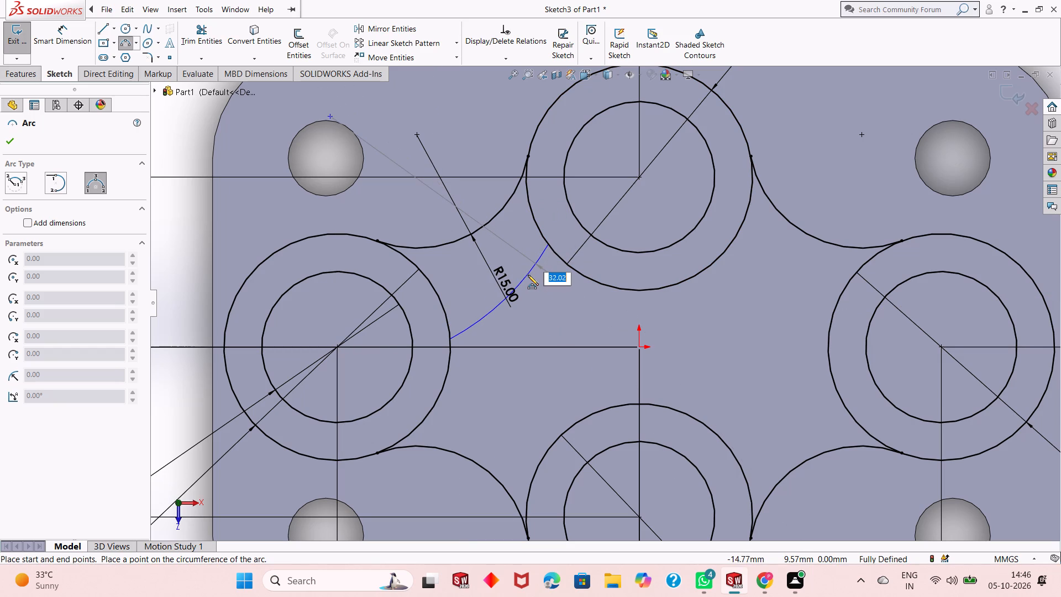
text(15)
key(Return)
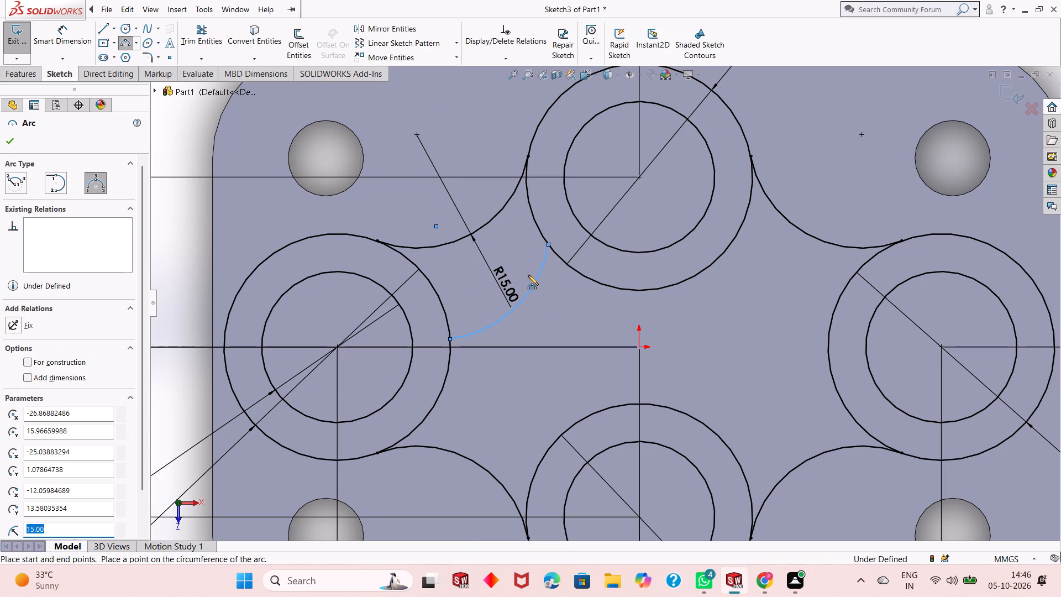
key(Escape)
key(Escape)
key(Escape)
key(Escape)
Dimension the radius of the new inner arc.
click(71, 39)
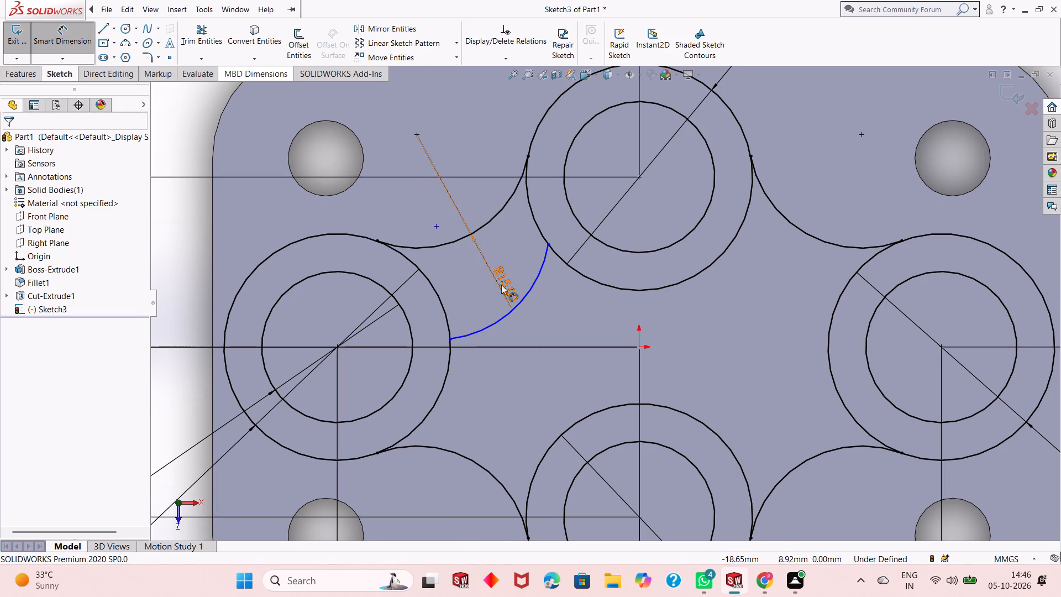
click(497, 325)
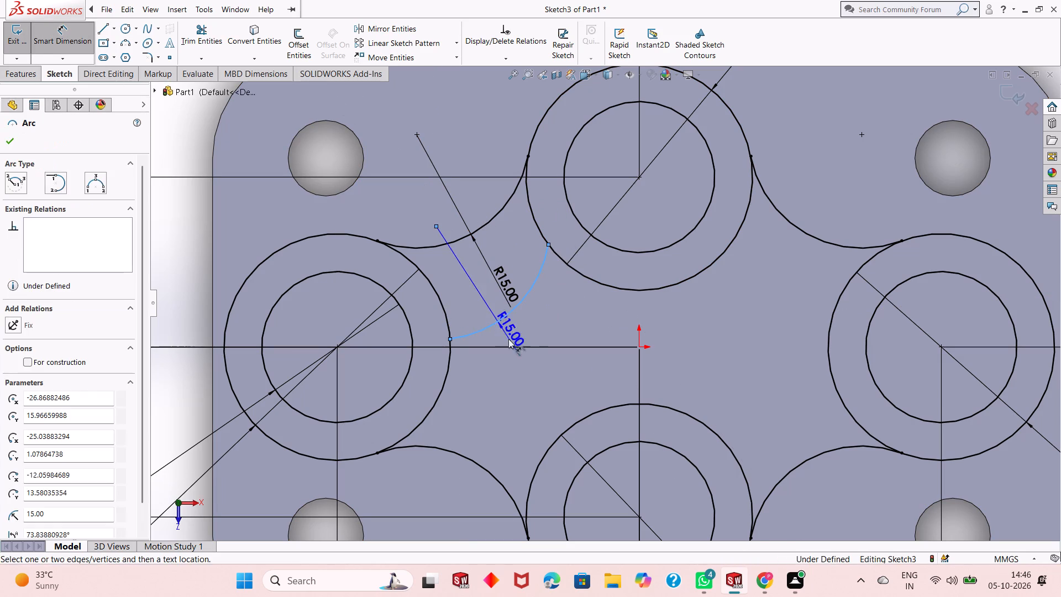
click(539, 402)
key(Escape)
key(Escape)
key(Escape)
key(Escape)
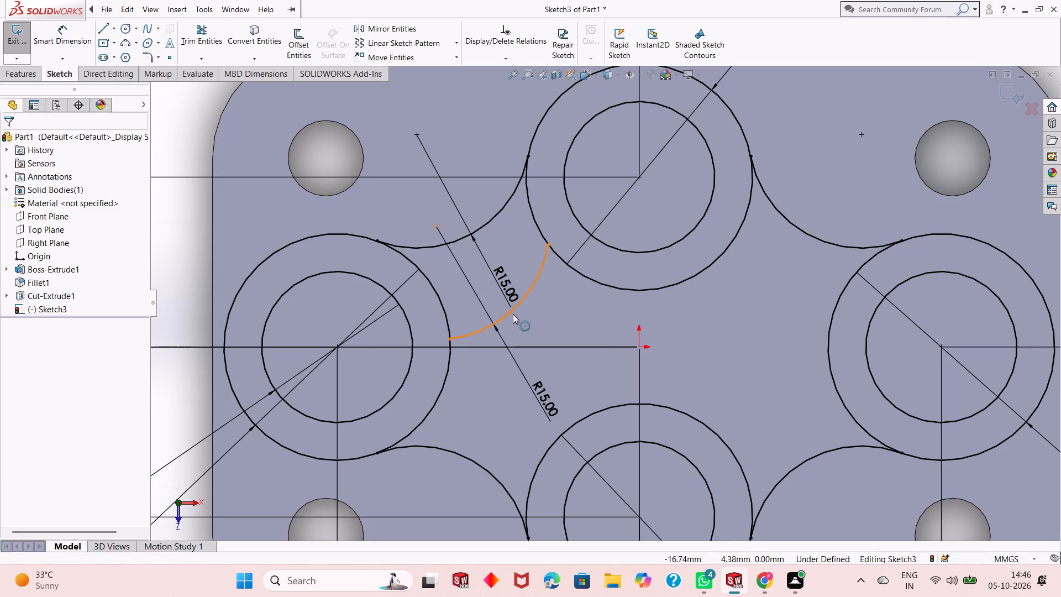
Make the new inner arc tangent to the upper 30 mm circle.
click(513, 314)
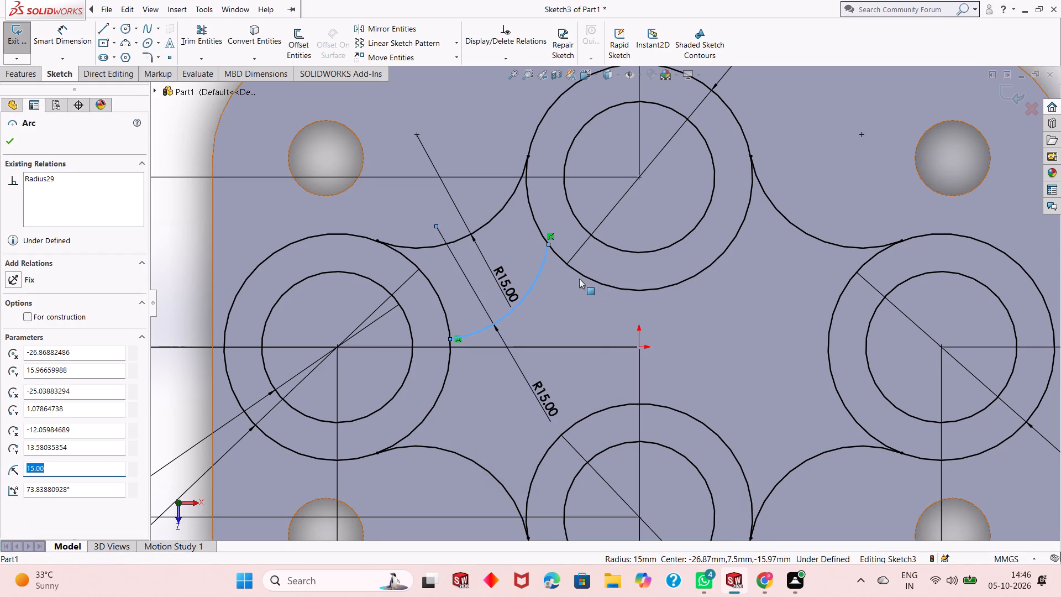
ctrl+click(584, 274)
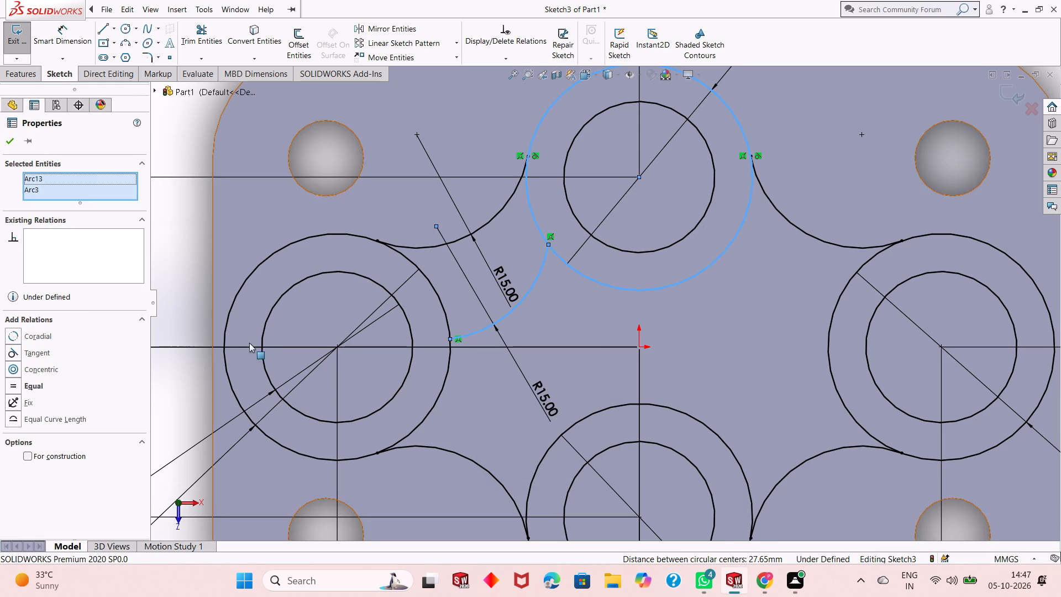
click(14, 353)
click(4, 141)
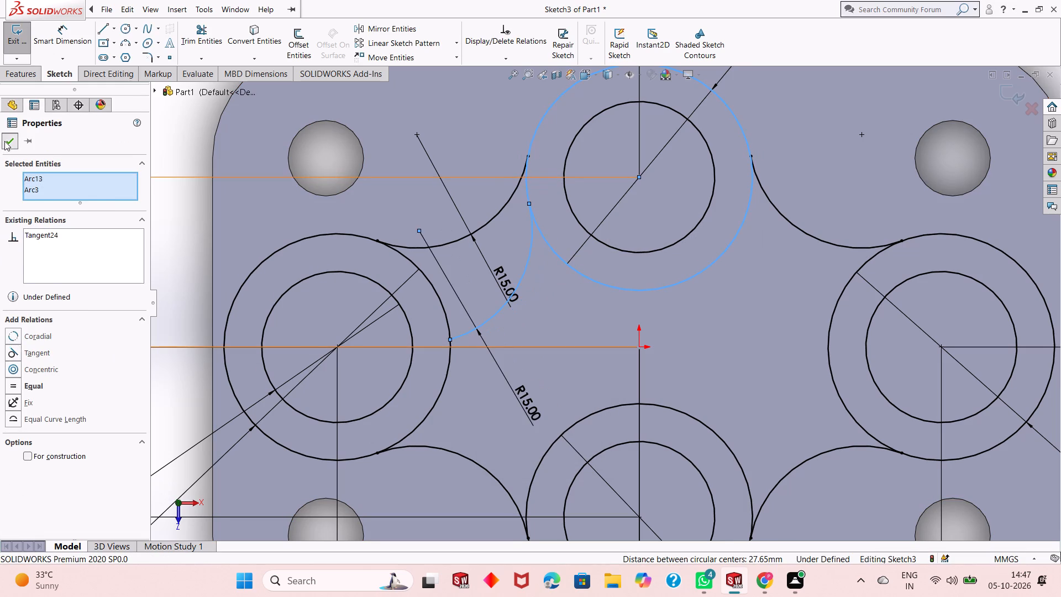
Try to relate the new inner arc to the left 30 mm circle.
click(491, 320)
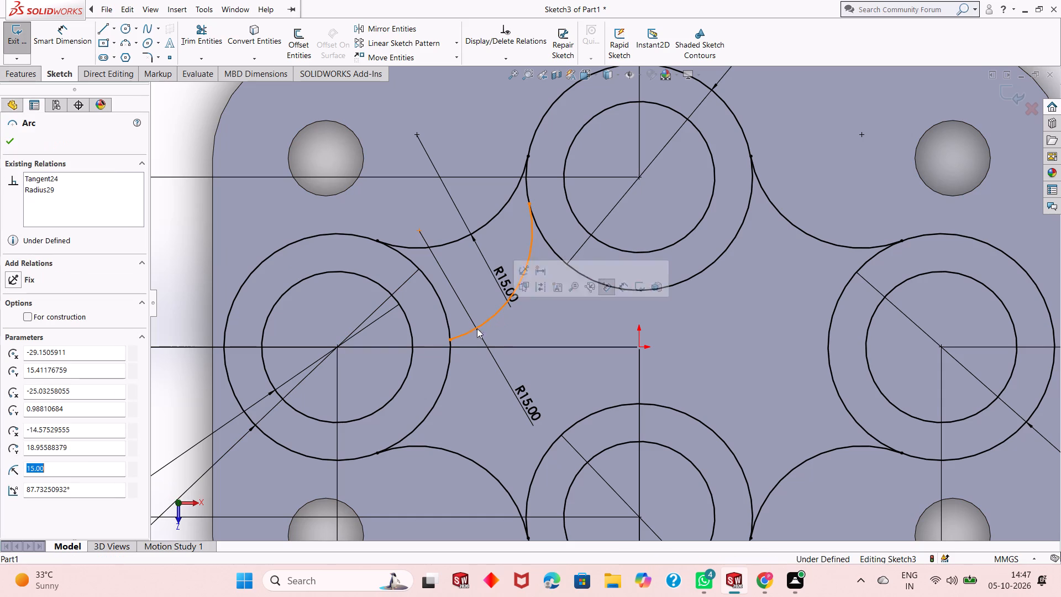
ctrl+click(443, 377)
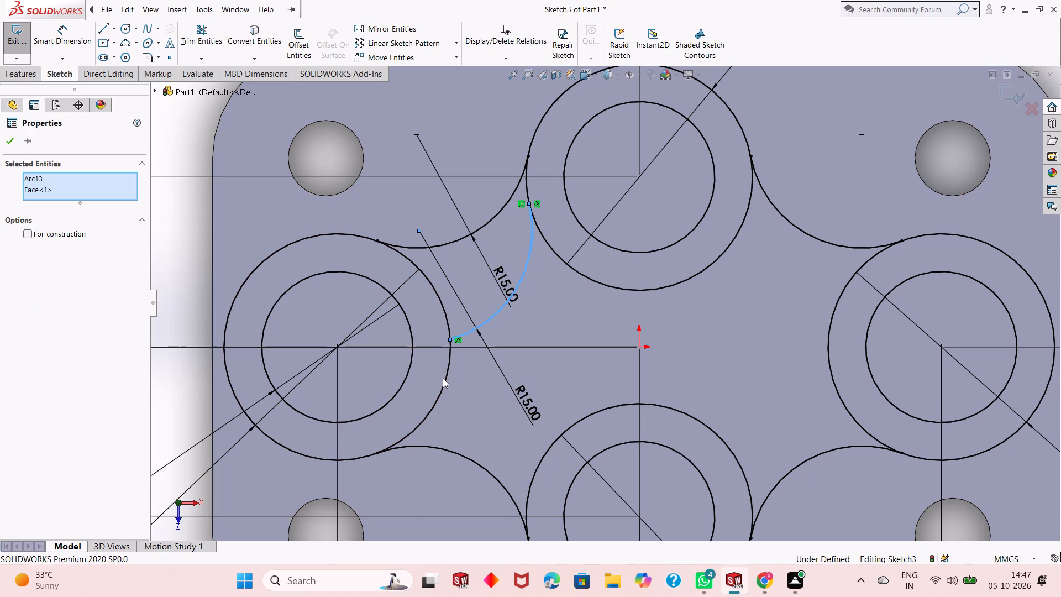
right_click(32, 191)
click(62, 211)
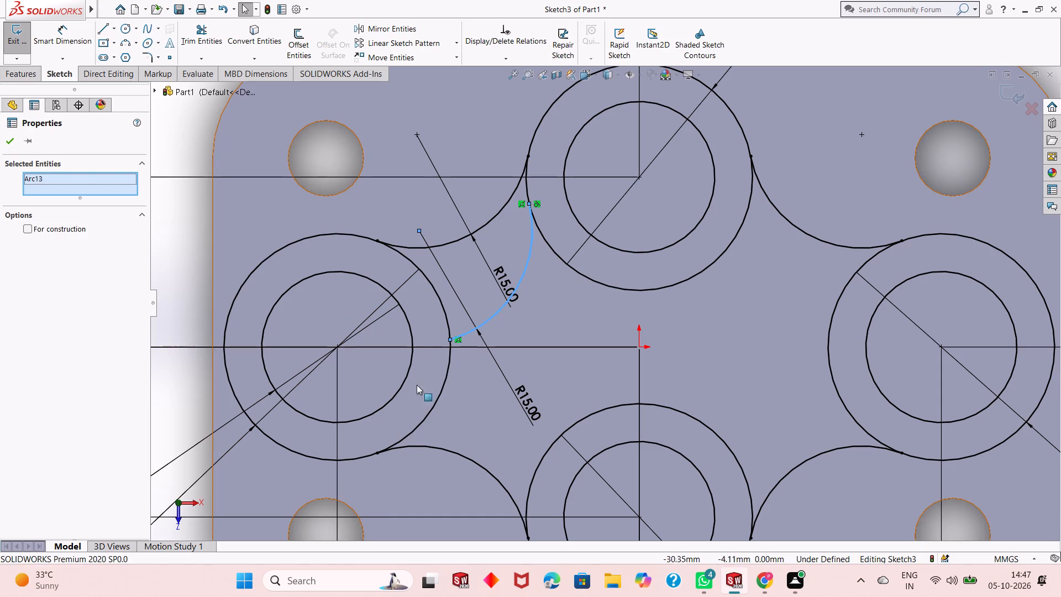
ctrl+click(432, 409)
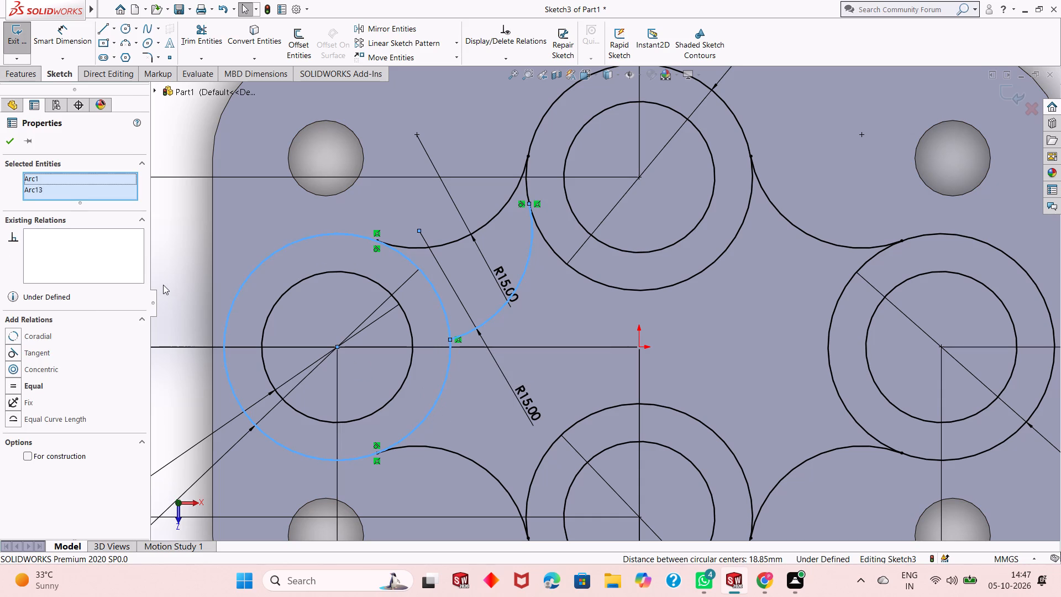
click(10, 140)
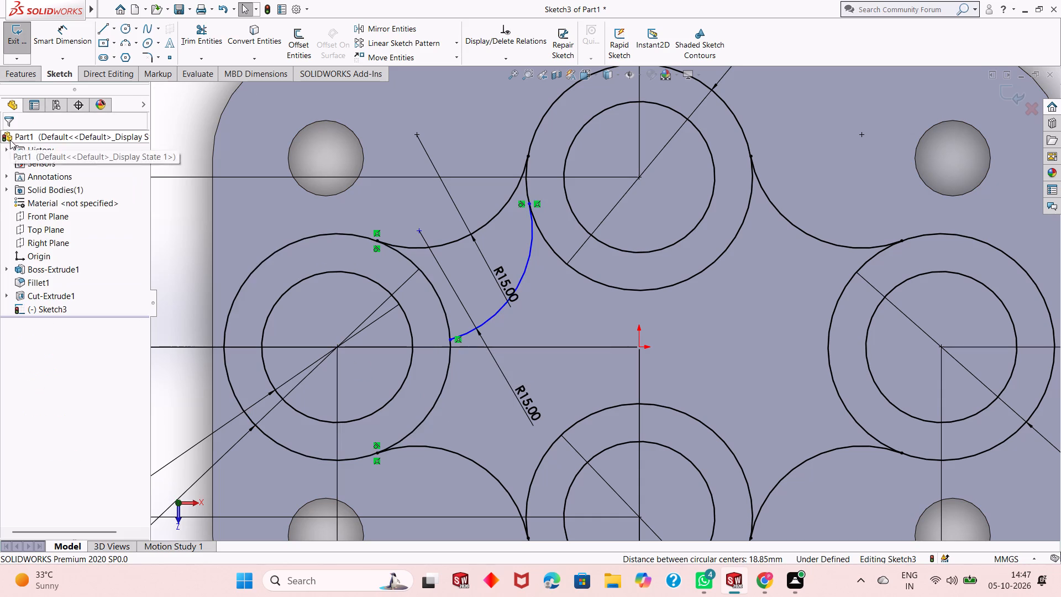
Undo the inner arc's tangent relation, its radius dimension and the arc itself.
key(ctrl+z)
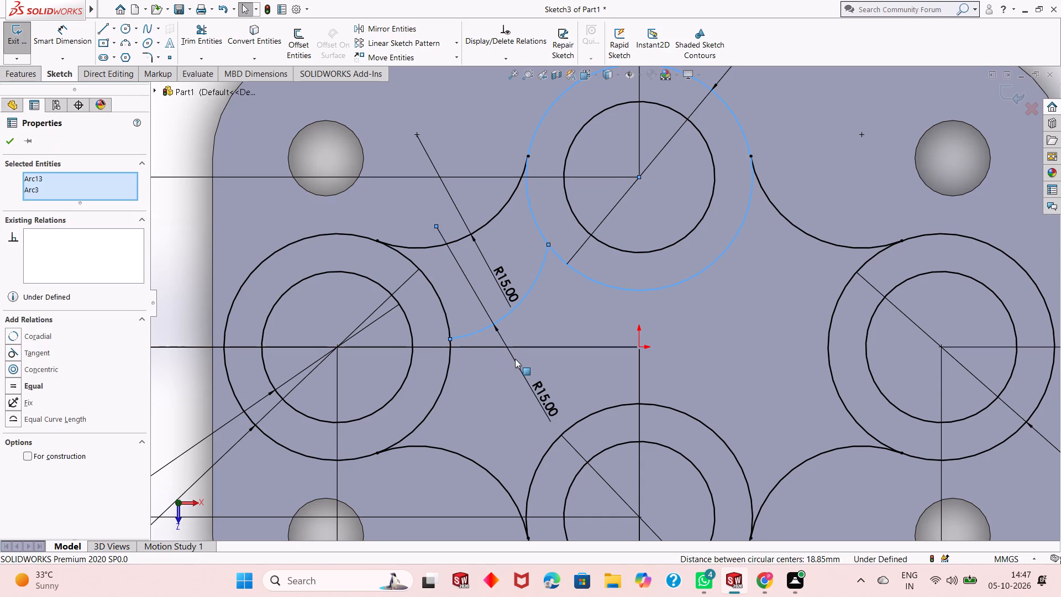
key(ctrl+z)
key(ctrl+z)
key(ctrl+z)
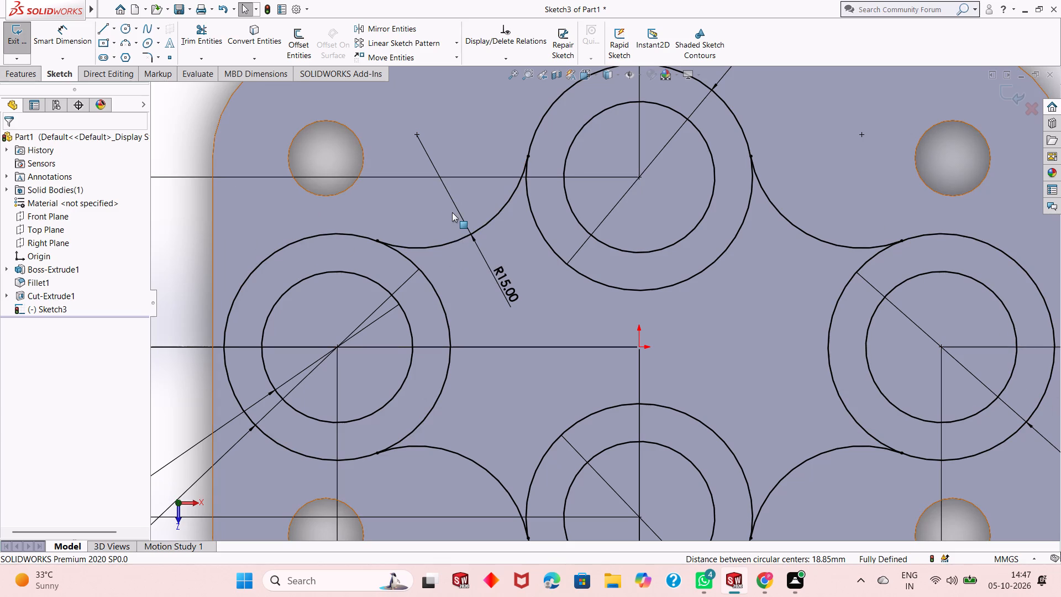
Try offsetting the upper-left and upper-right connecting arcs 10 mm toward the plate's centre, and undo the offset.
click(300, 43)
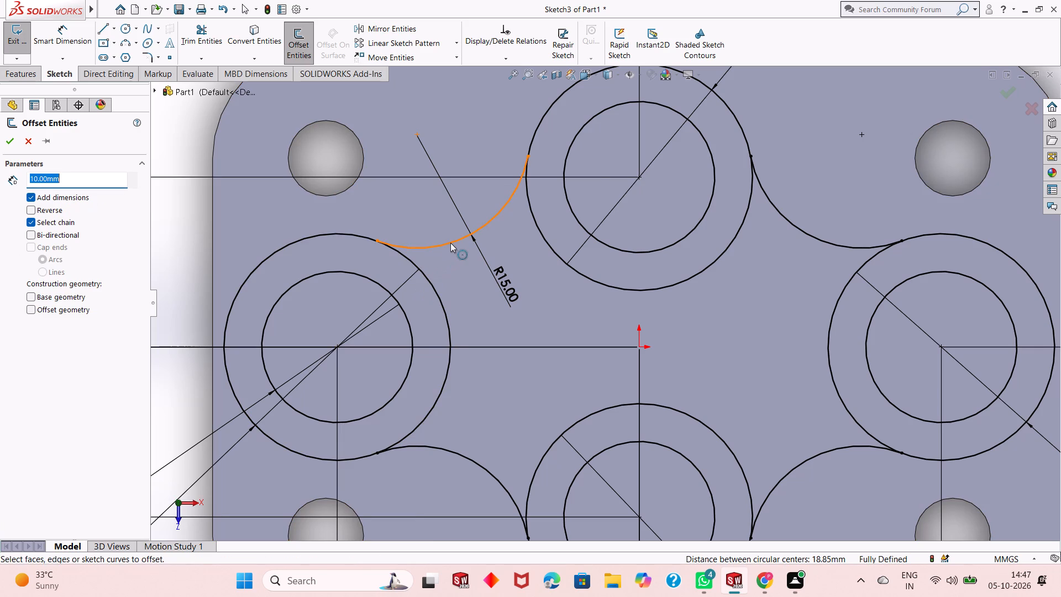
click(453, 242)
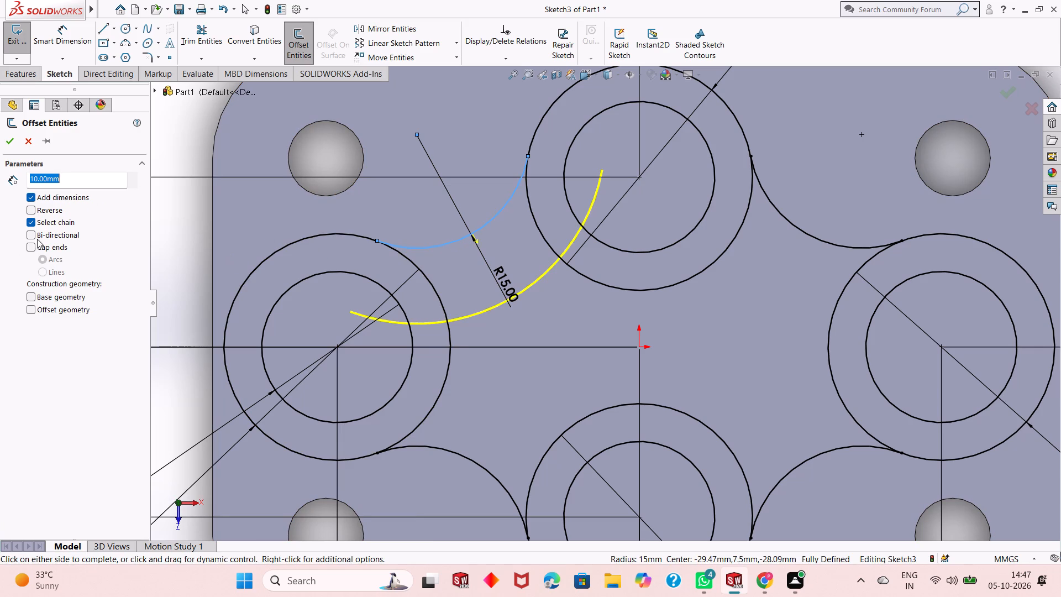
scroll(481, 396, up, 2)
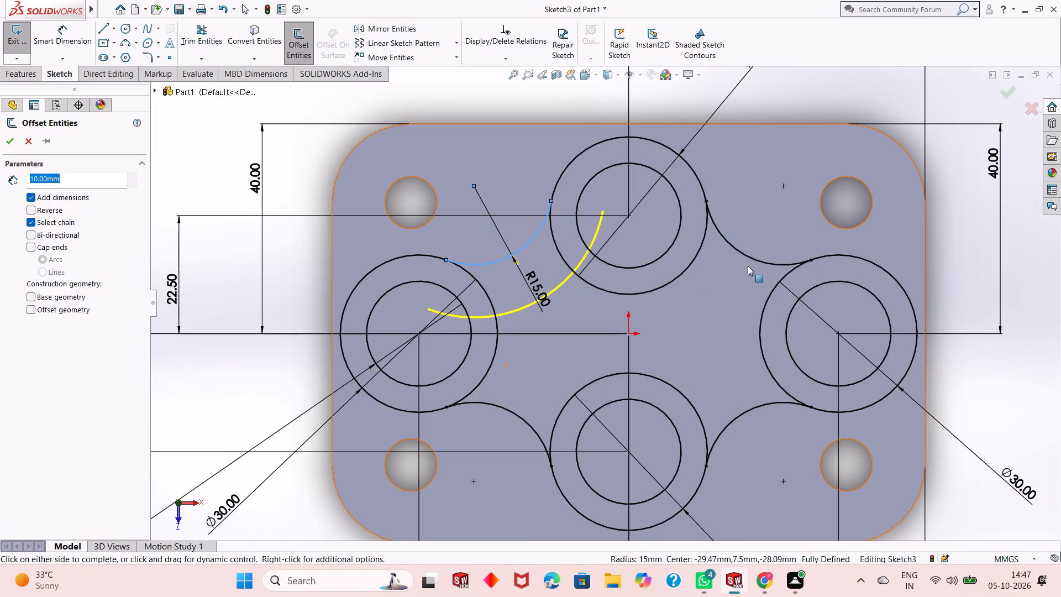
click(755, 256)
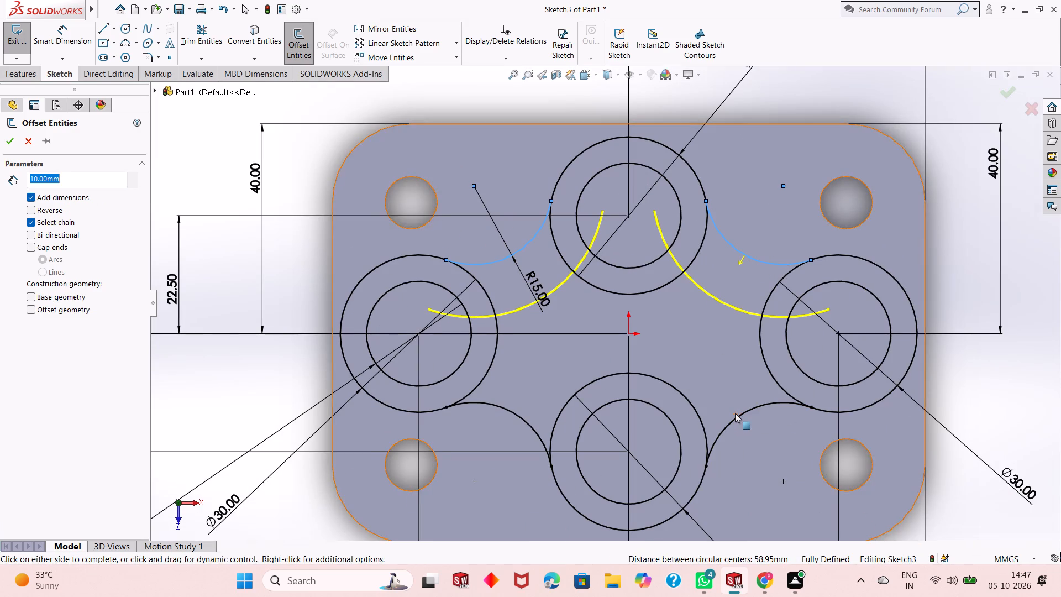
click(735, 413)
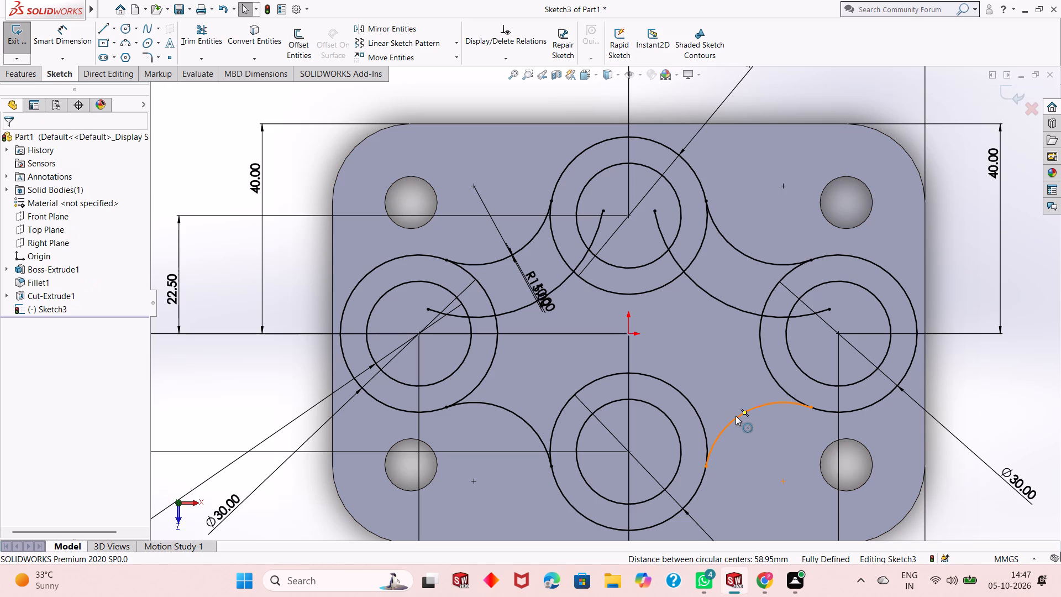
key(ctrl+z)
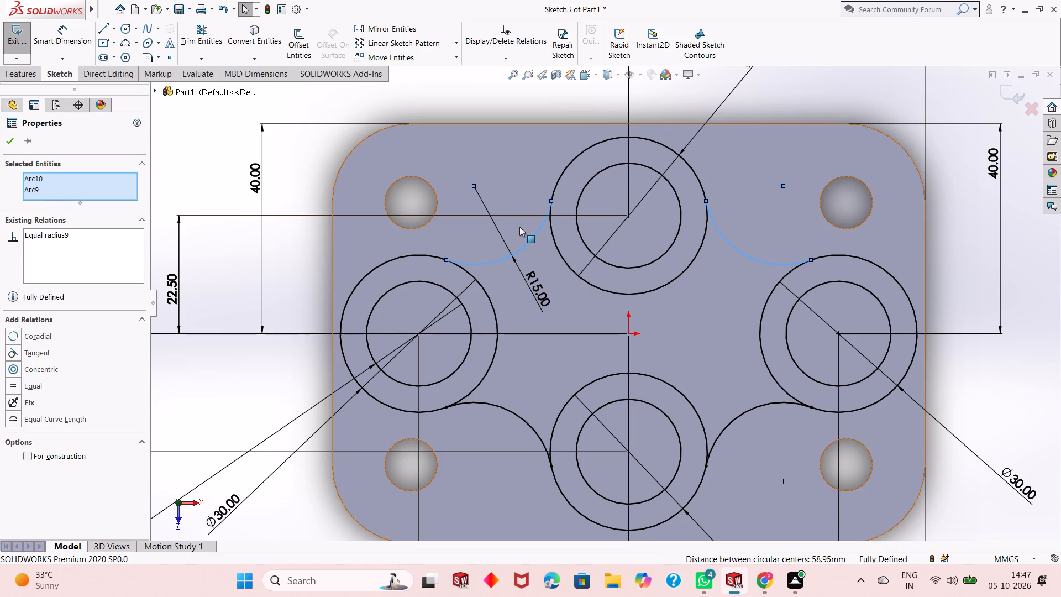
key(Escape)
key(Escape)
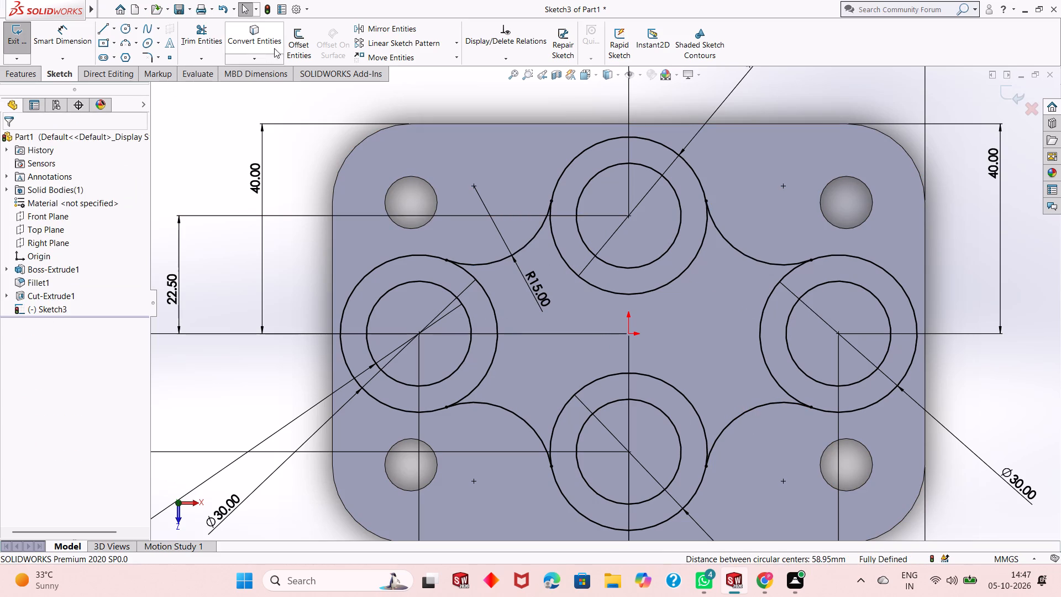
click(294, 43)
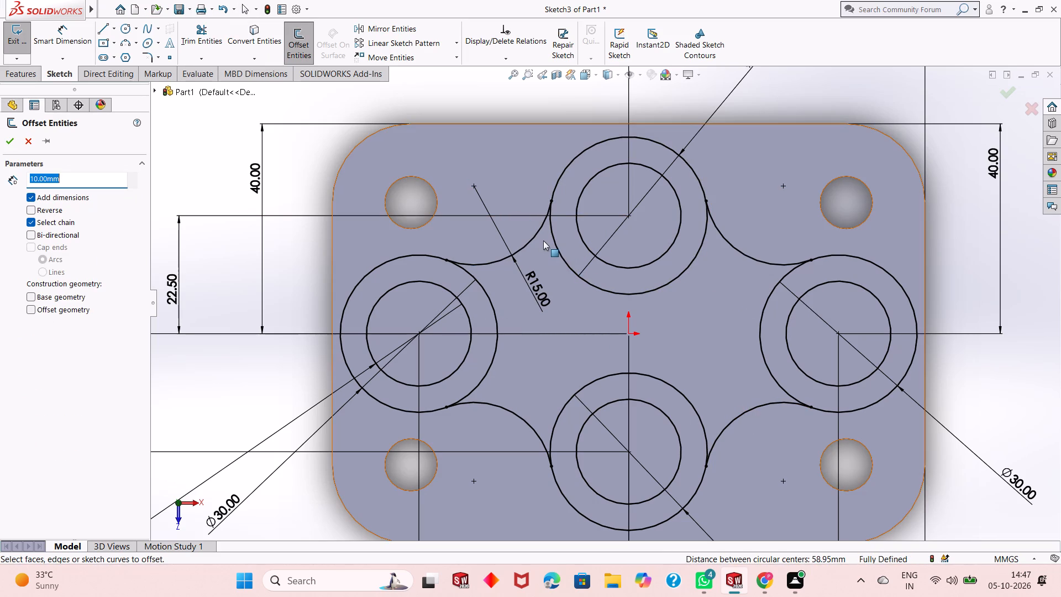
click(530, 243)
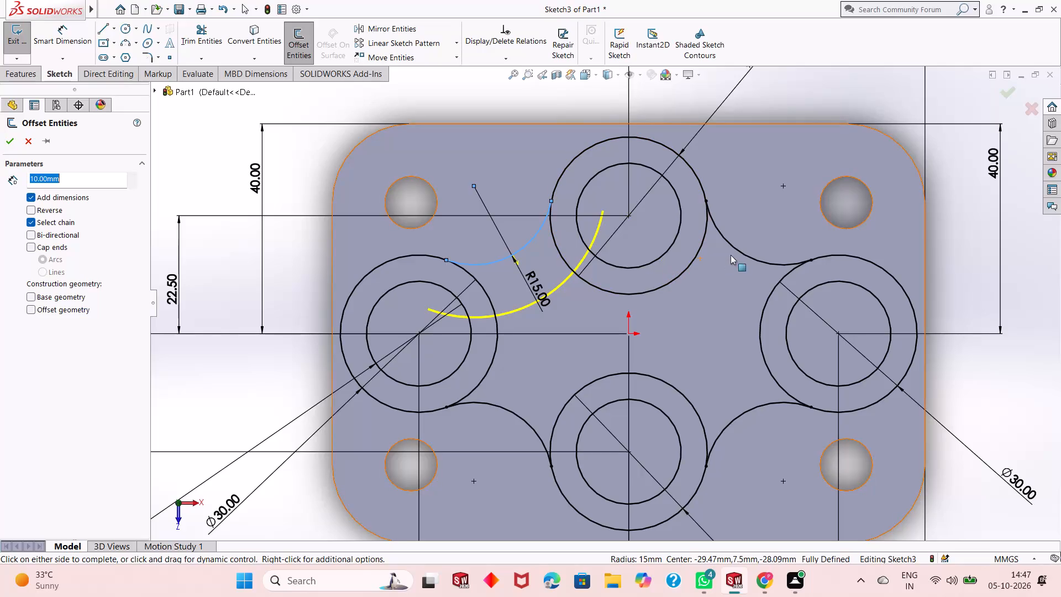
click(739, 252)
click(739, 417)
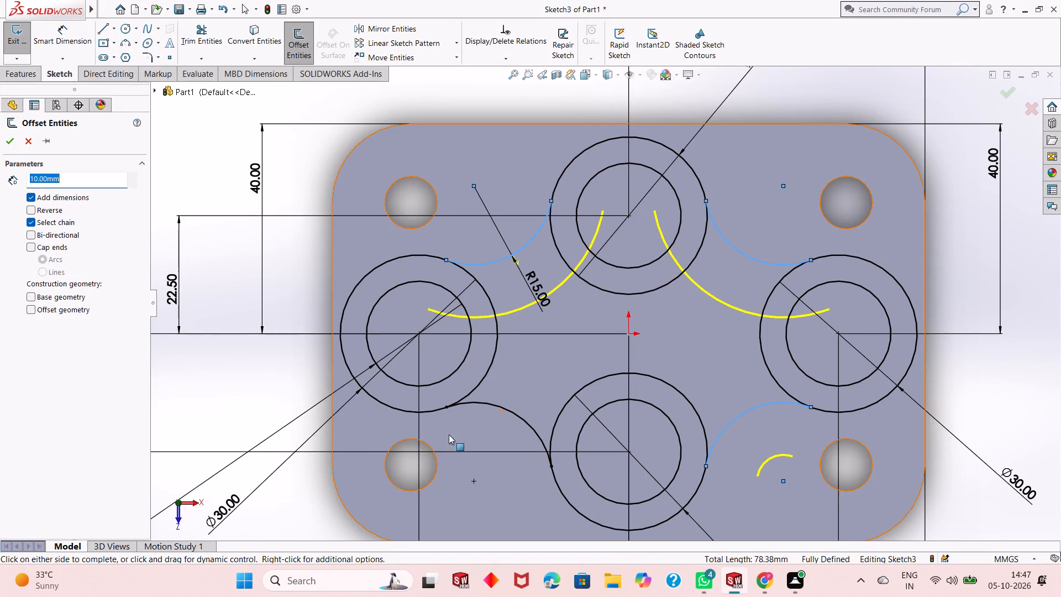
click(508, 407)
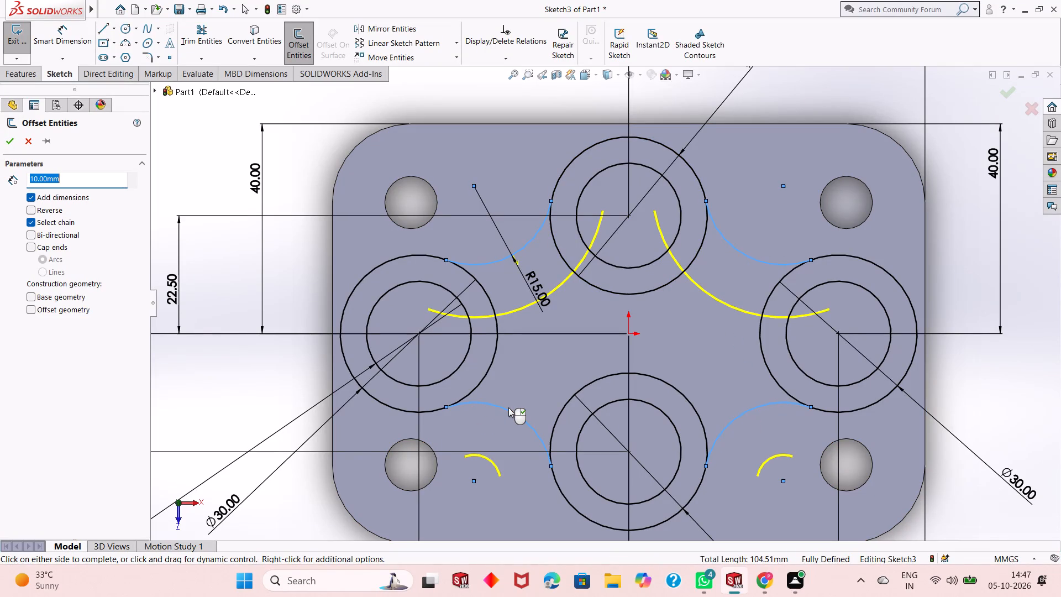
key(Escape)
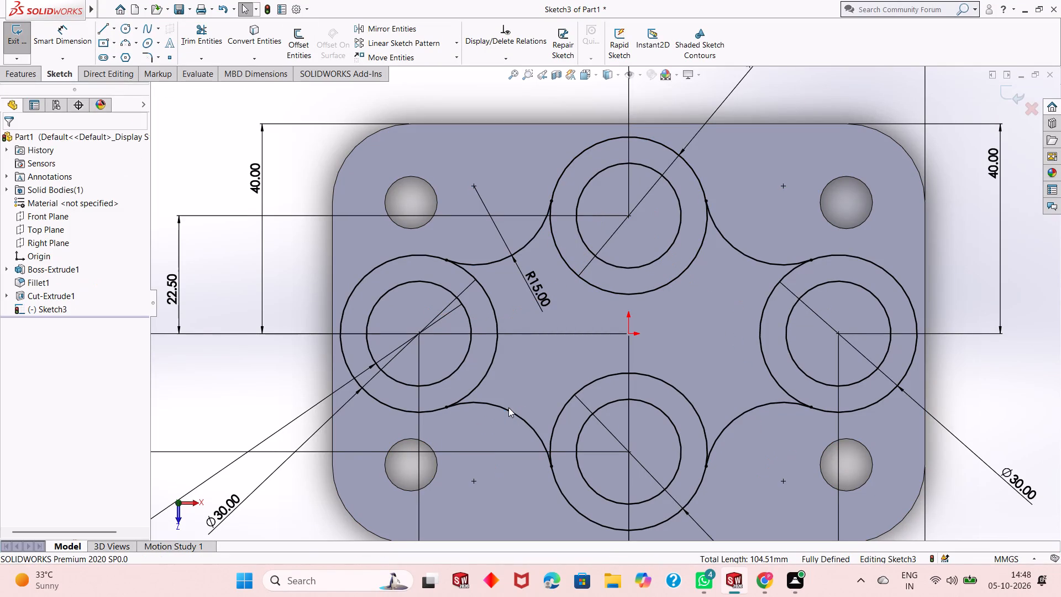
Offset the upper-left and upper-right connecting arcs 5 mm toward the plate's centre.
click(303, 35)
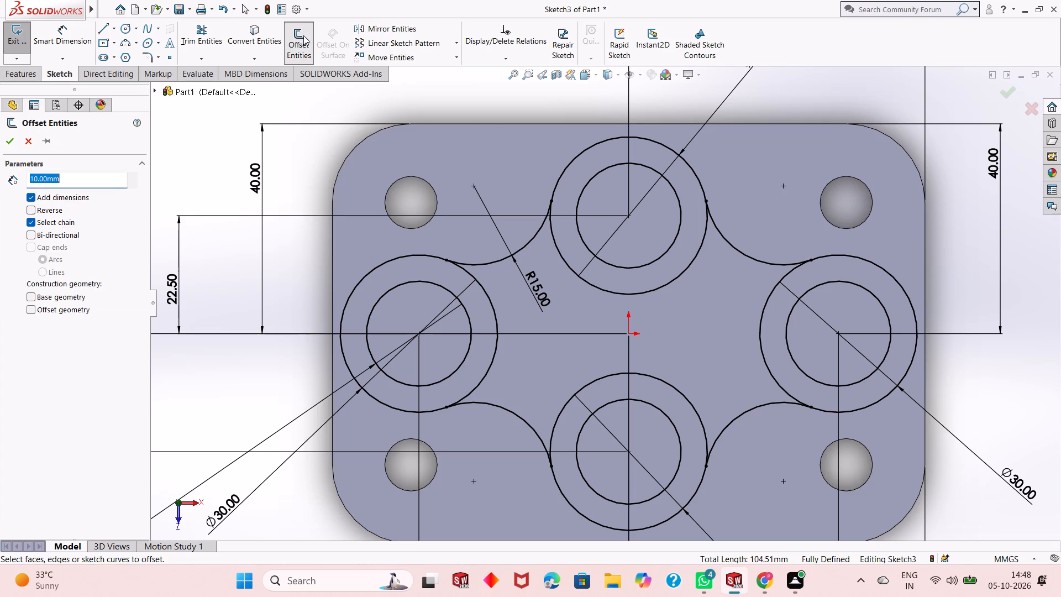
click(535, 237)
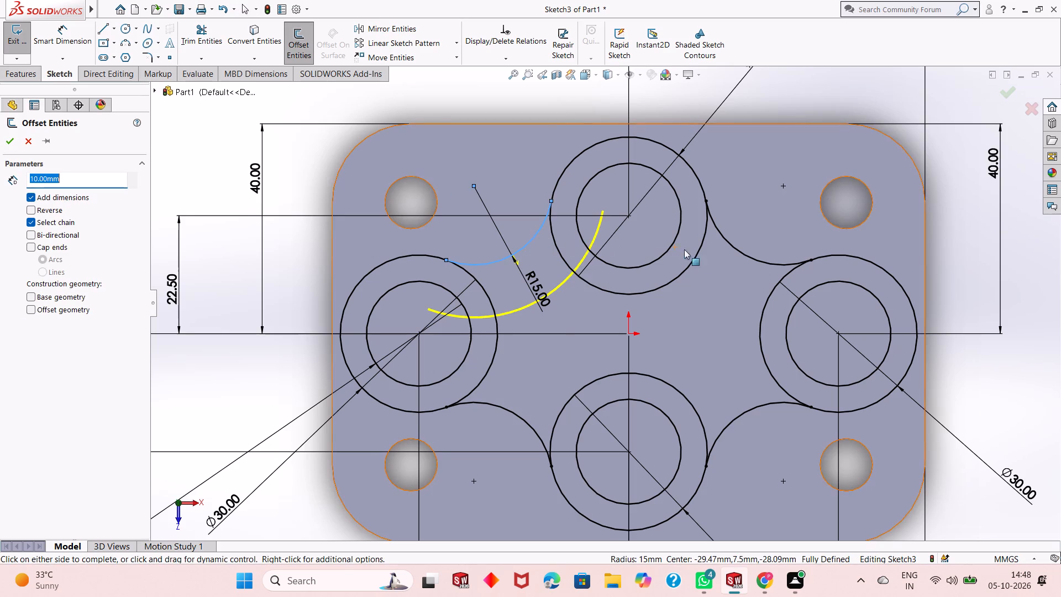
click(747, 257)
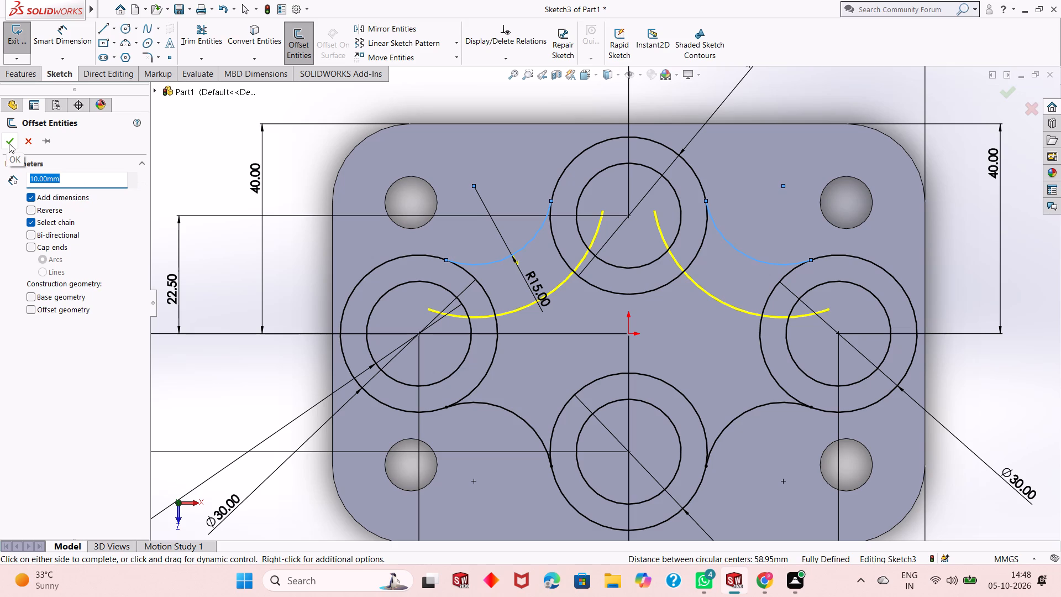
key(5)
key(Return)
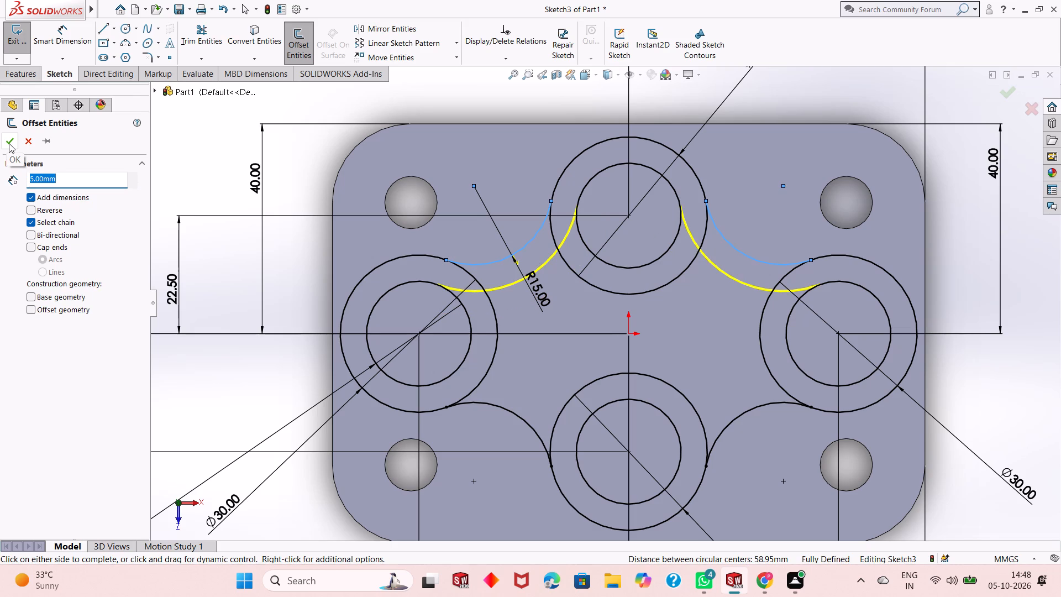
click(6, 139)
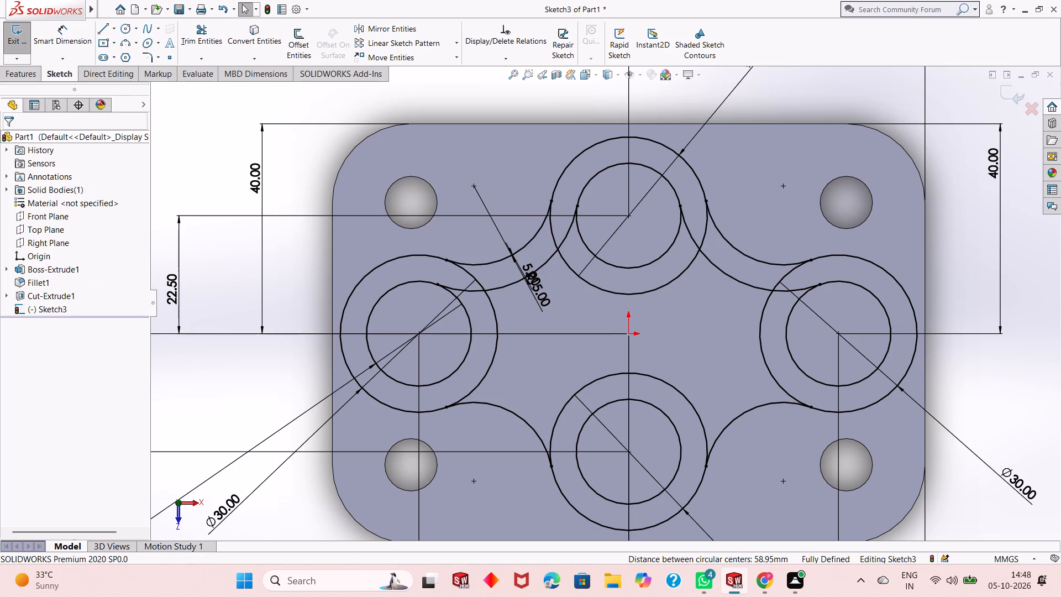
Offset the lower-left and lower-right connecting arcs 5 mm with the direction reversed, toward the plate's centre.
click(293, 38)
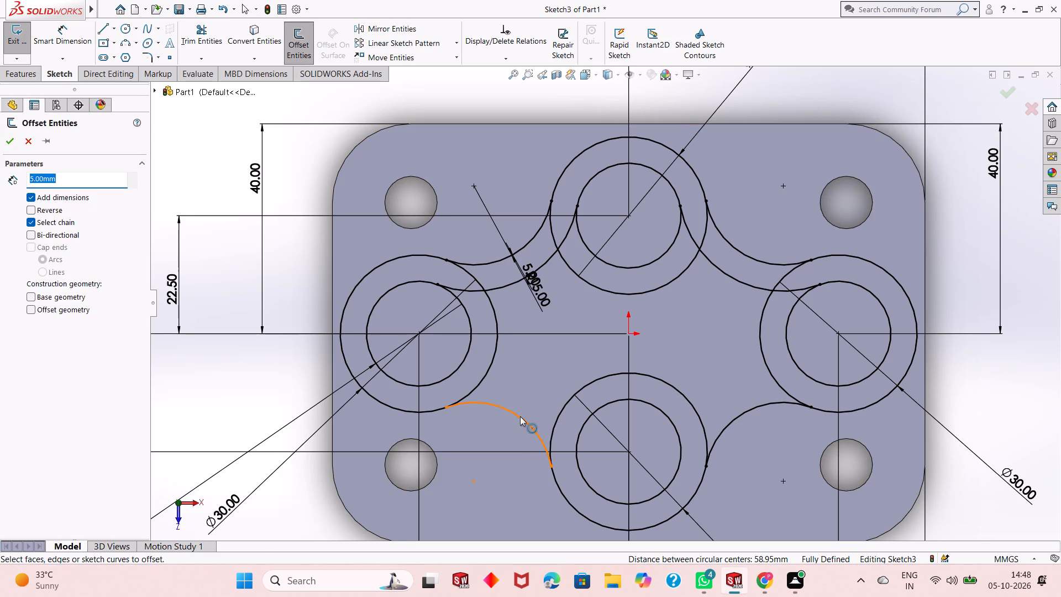
click(520, 416)
click(770, 402)
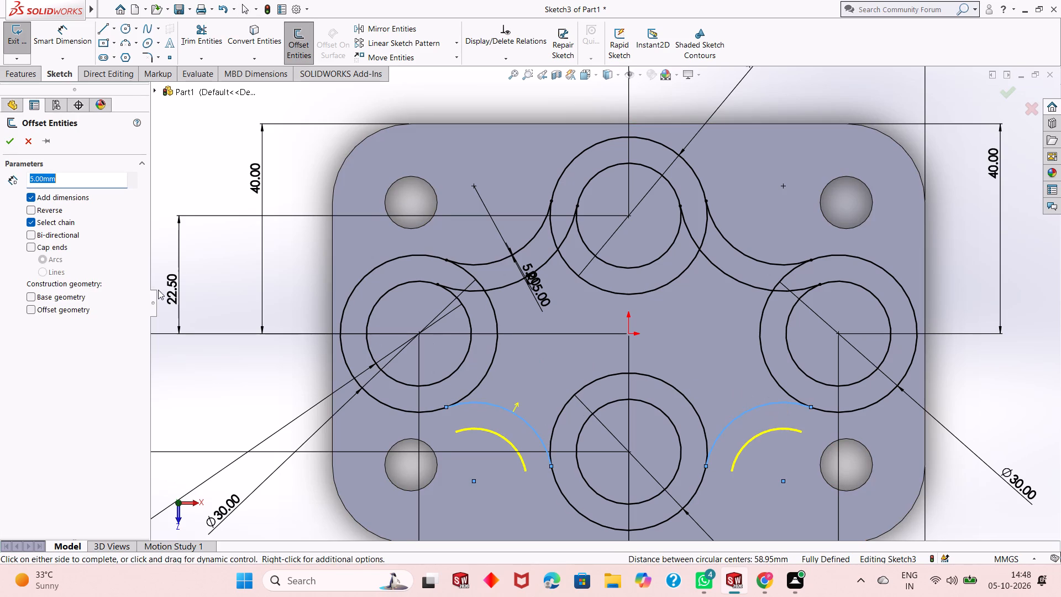
click(33, 208)
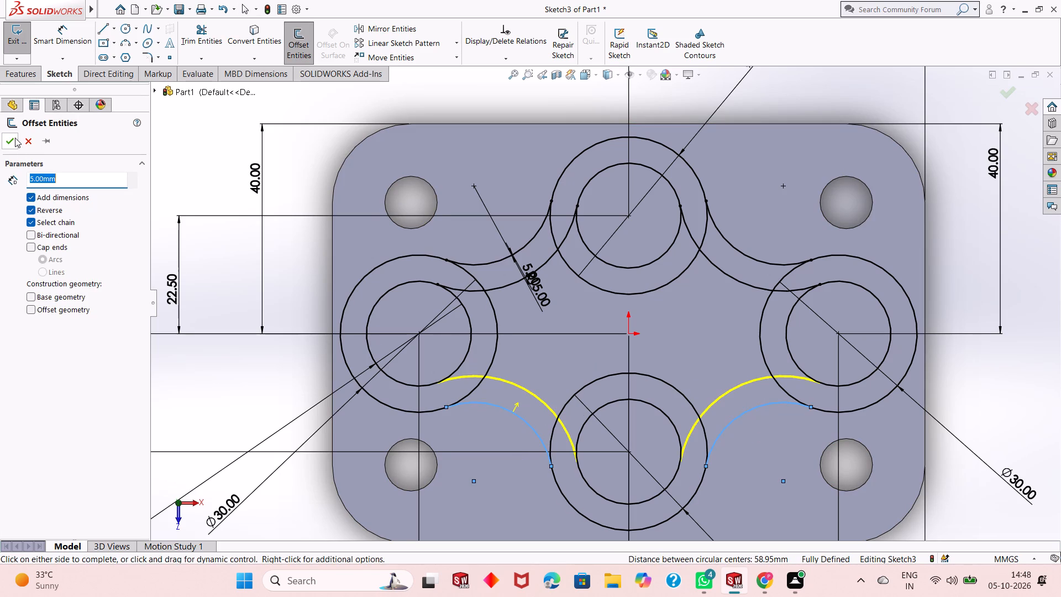
click(13, 137)
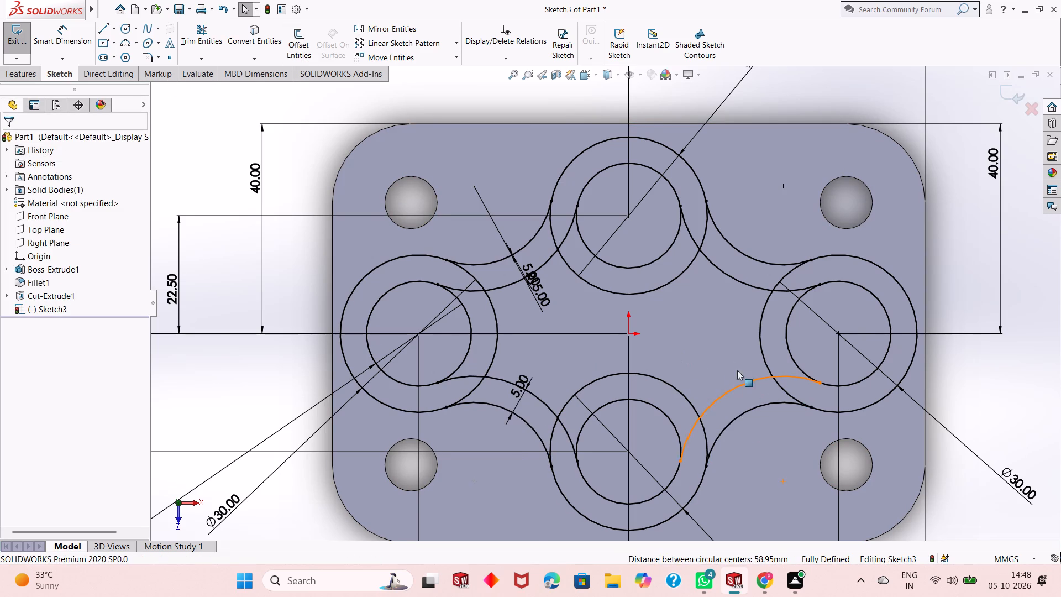
Using Trim to closest, remove the left 30 mm circle's segments between the connecting and offset arcs, plus the offset arc ends inside that circle.
scroll(708, 338, down, 1)
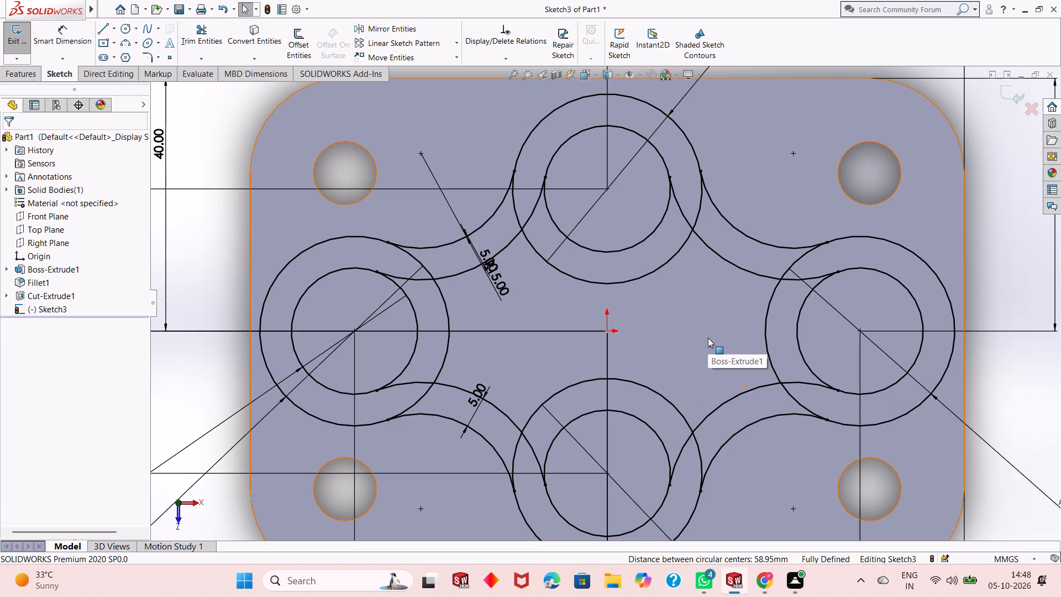
scroll(584, 271, down, 3)
scroll(577, 275, up, 2)
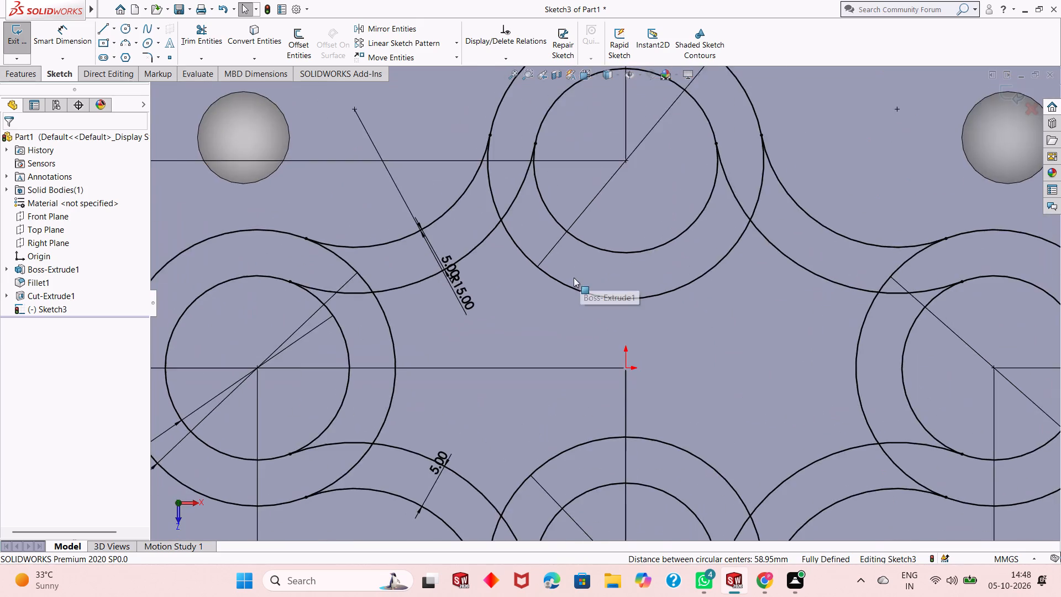
scroll(574, 277, up, 3)
scroll(716, 378, down, 1)
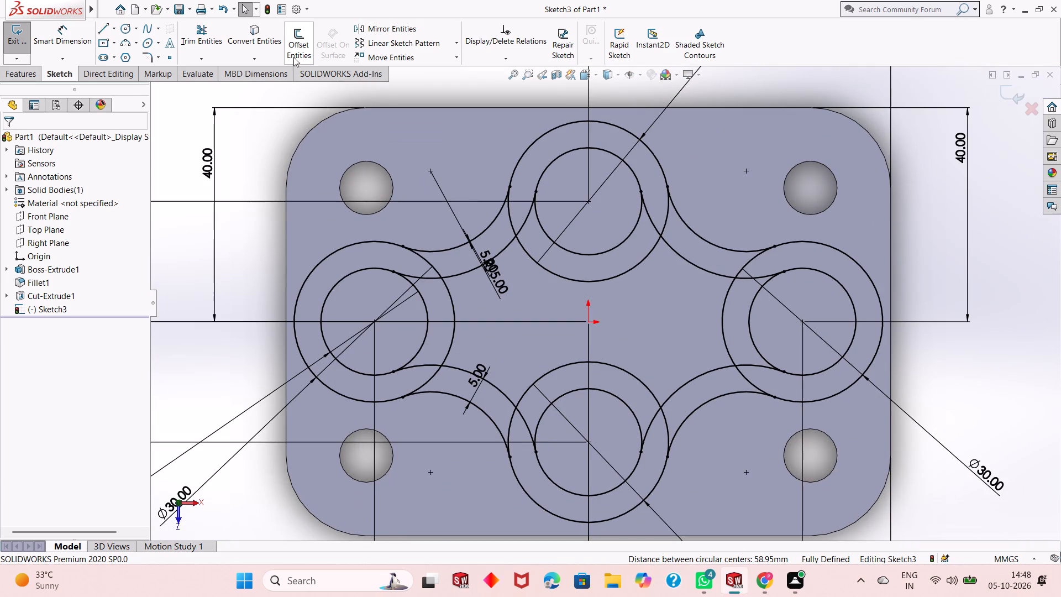
click(198, 36)
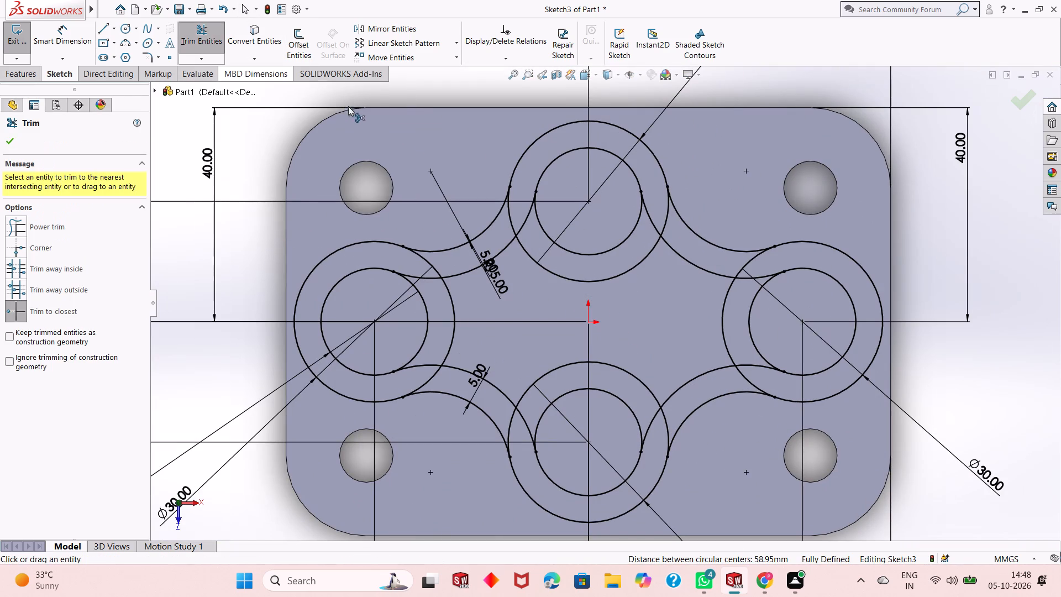
scroll(515, 214, up, 2)
scroll(515, 214, down, 3)
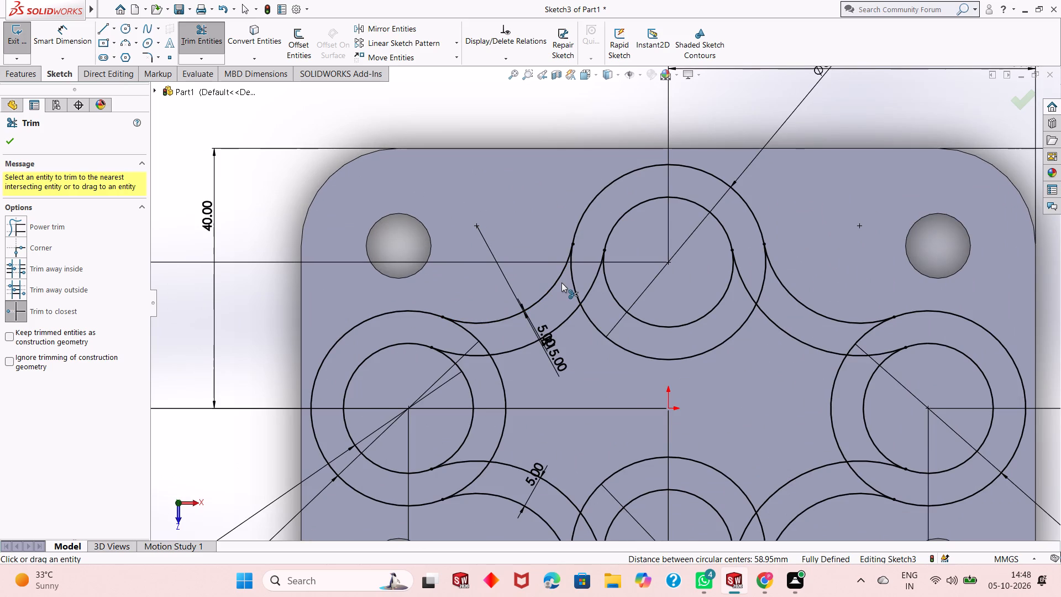
scroll(579, 301, down, 1)
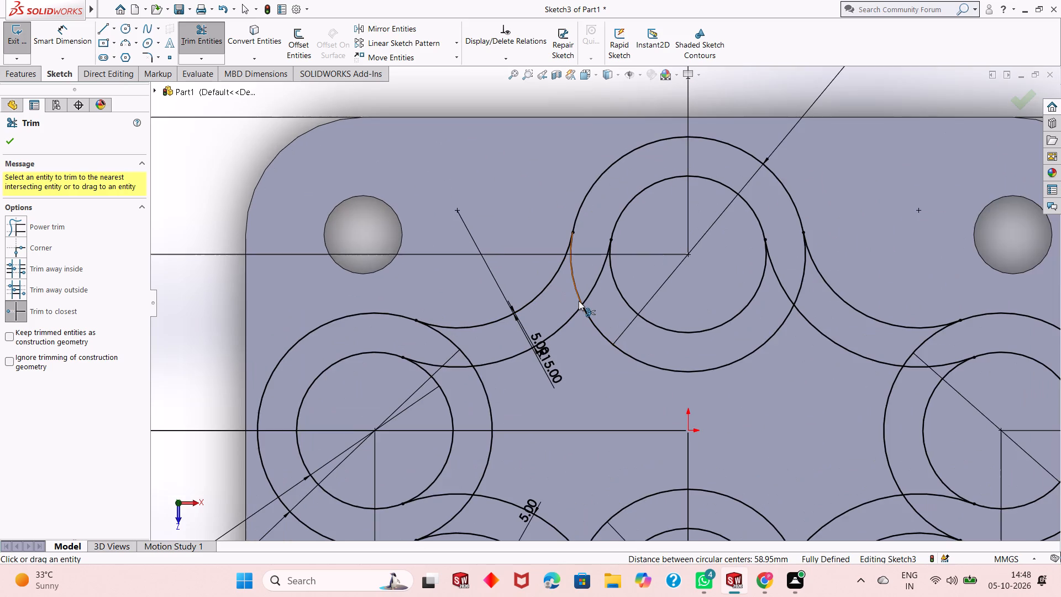
scroll(579, 301, up, 2)
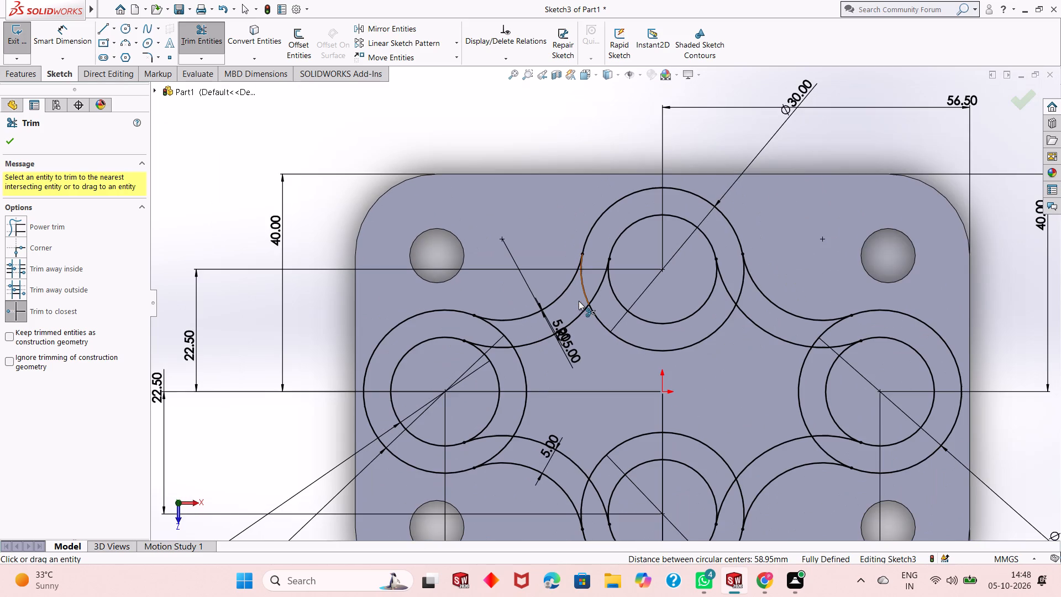
scroll(579, 301, up, 1)
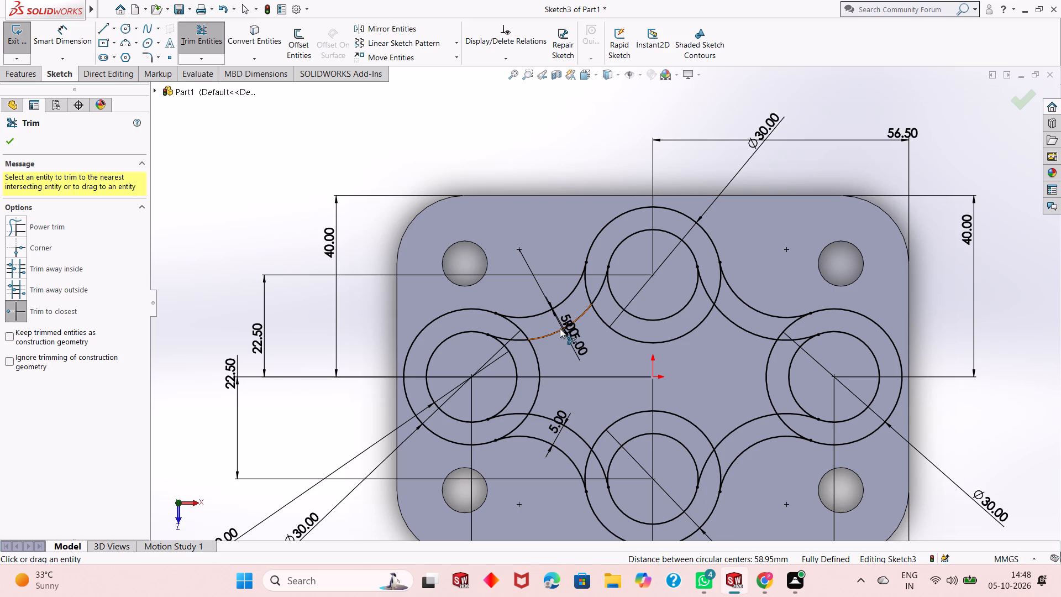
click(518, 325)
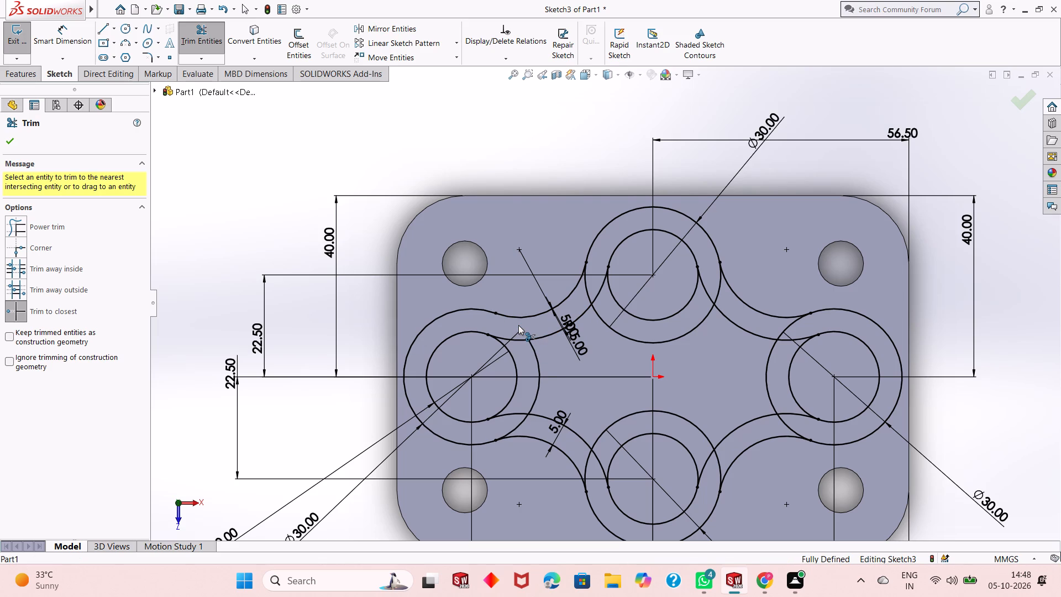
click(520, 338)
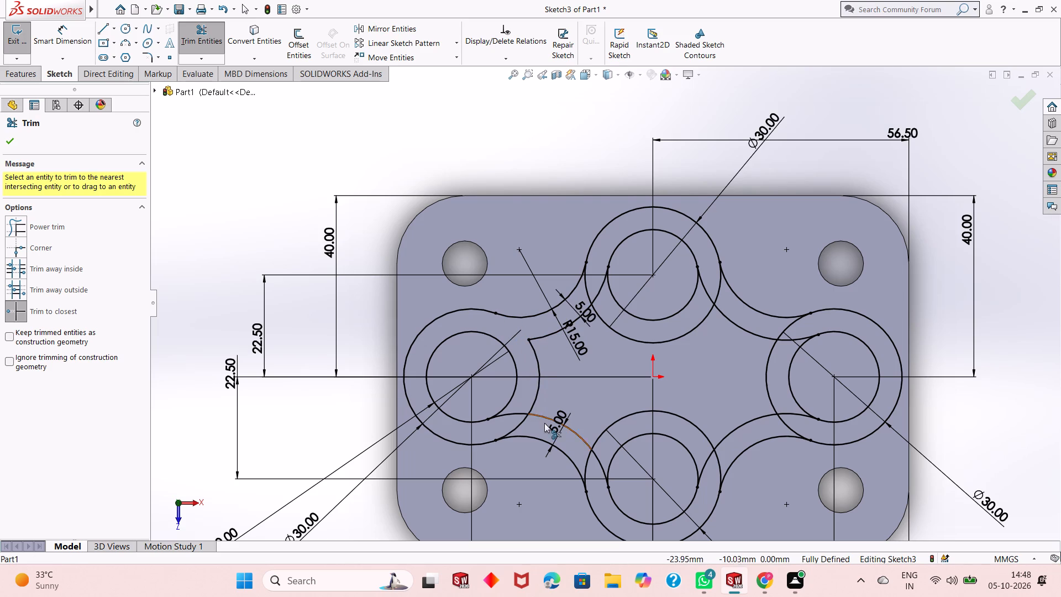
click(526, 422)
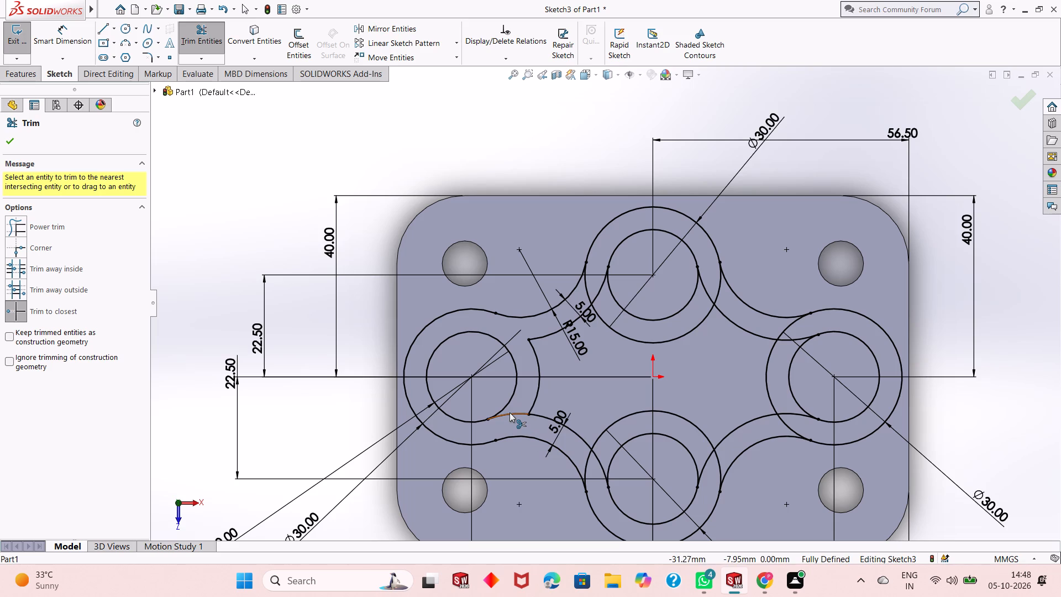
click(510, 412)
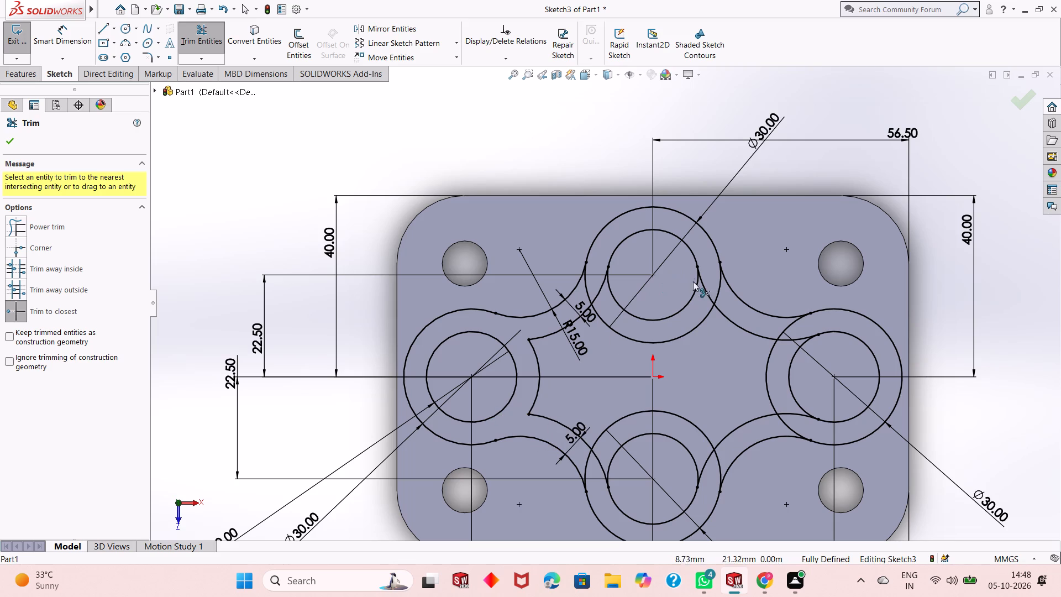
Trim the upper 30 mm circle's segments between the connecting and offset arcs, and the offset arc ends inside that circle.
click(583, 289)
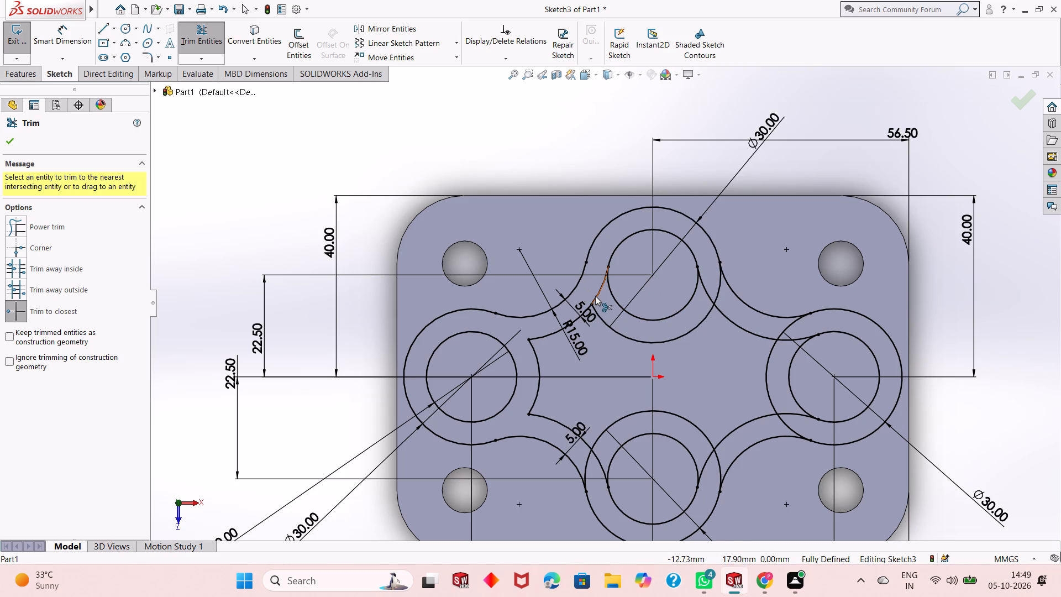
click(595, 296)
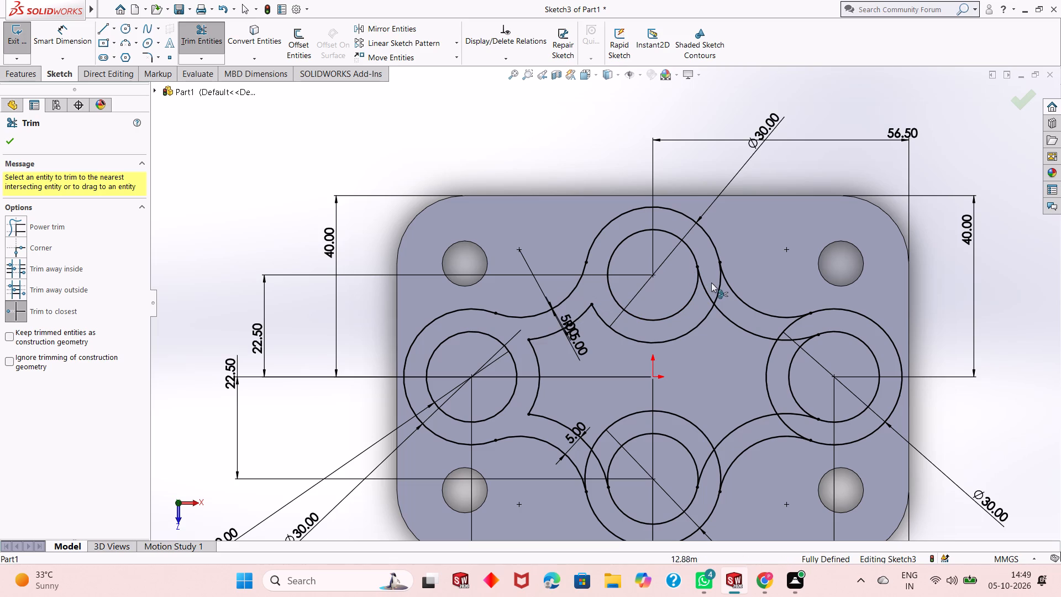
click(705, 287)
click(719, 288)
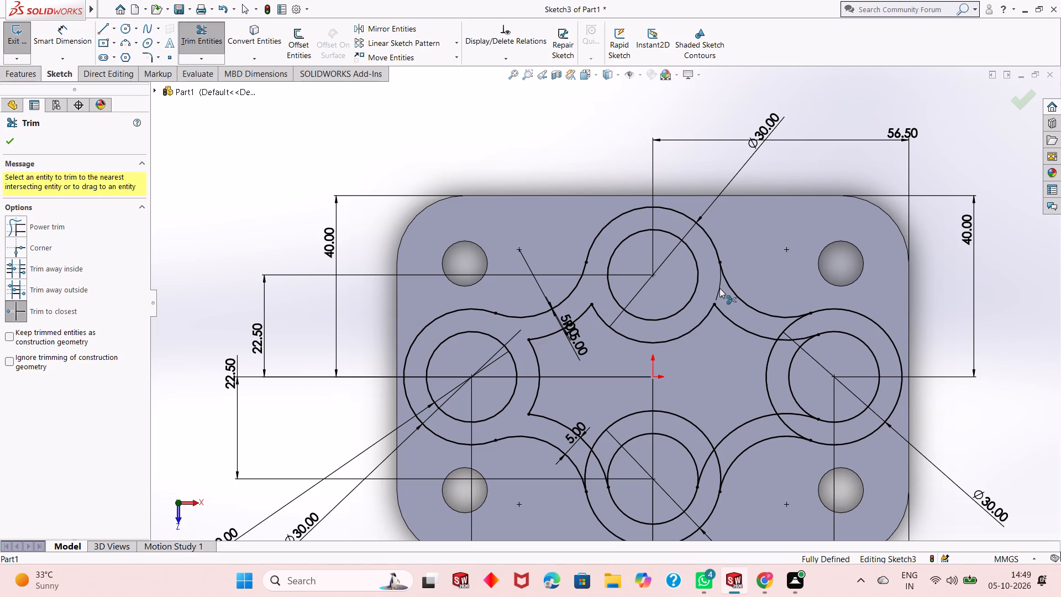
Trim the right 30 mm circle's segments between the connecting and offset arcs, and the offset arc ends inside that circle.
click(796, 324)
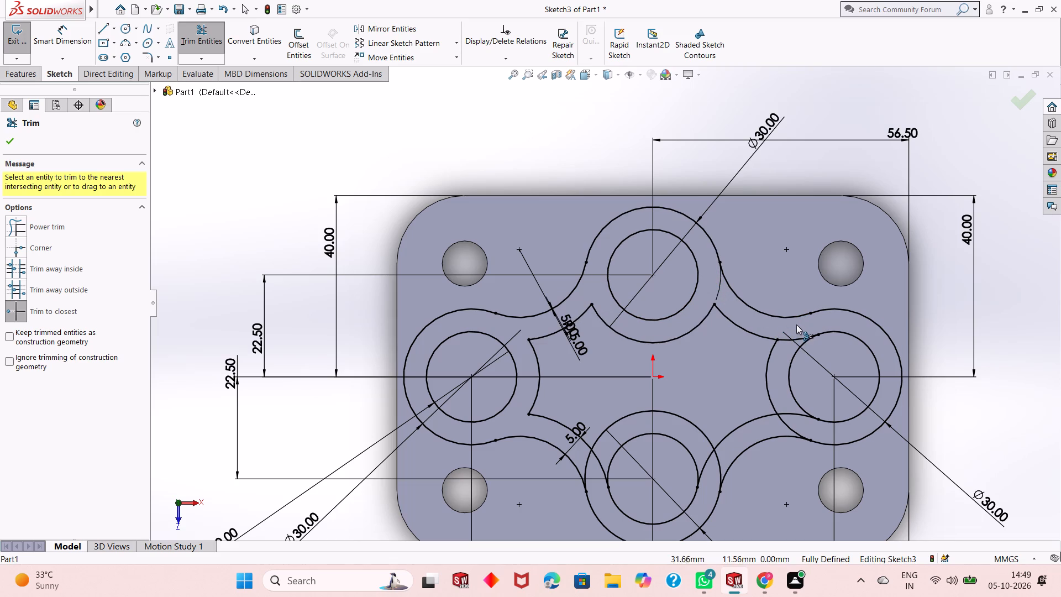
click(797, 339)
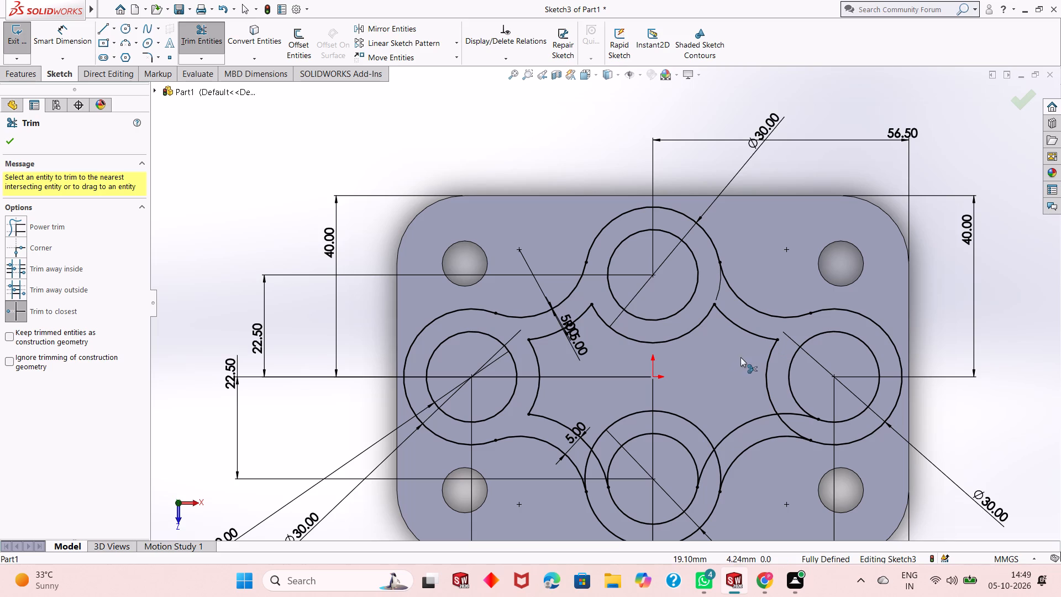
click(796, 431)
click(801, 415)
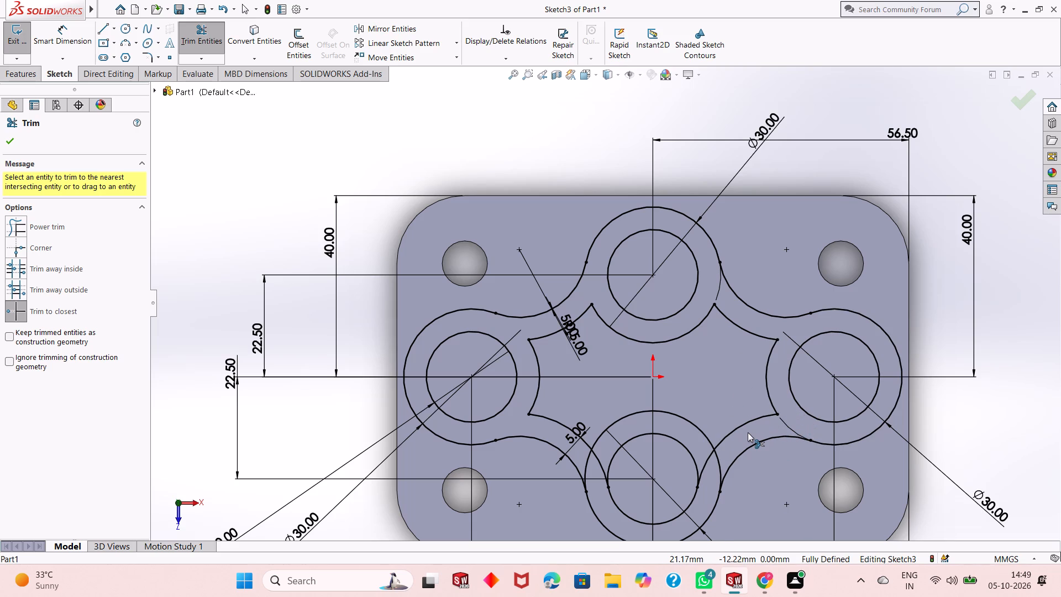
Trim the lower 30 mm circle's segments between the connecting and offset arcs, and the offset arc ends inside that circle.
click(716, 458)
click(705, 462)
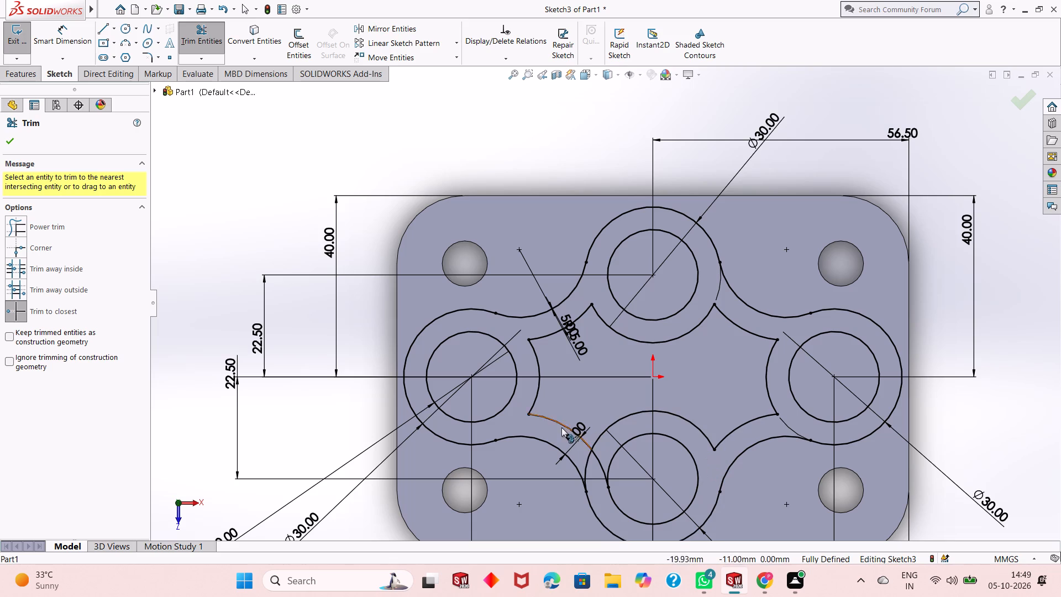
click(603, 464)
click(589, 461)
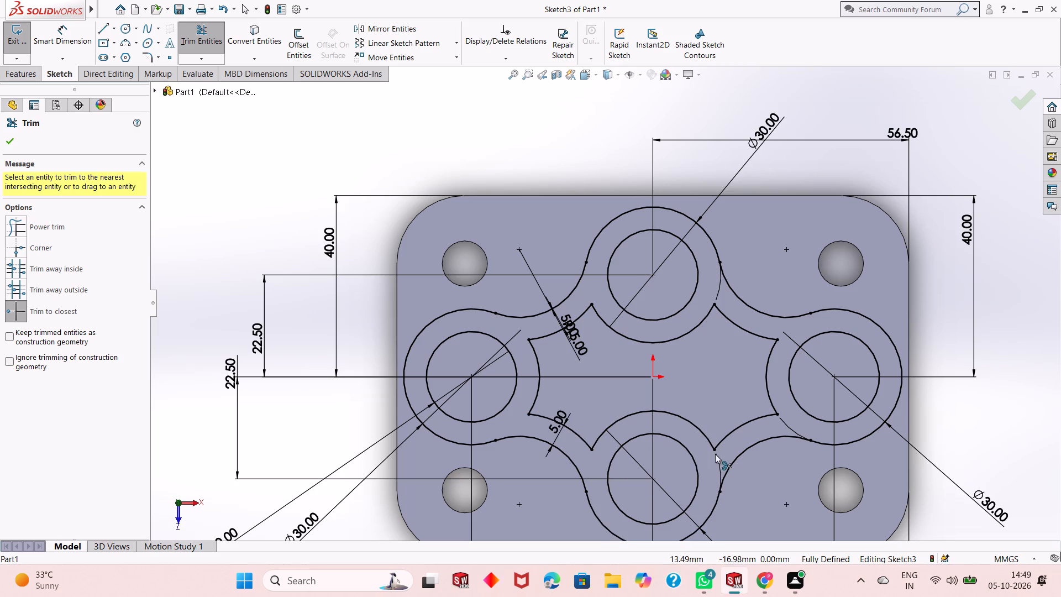
scroll(611, 411, up, 2)
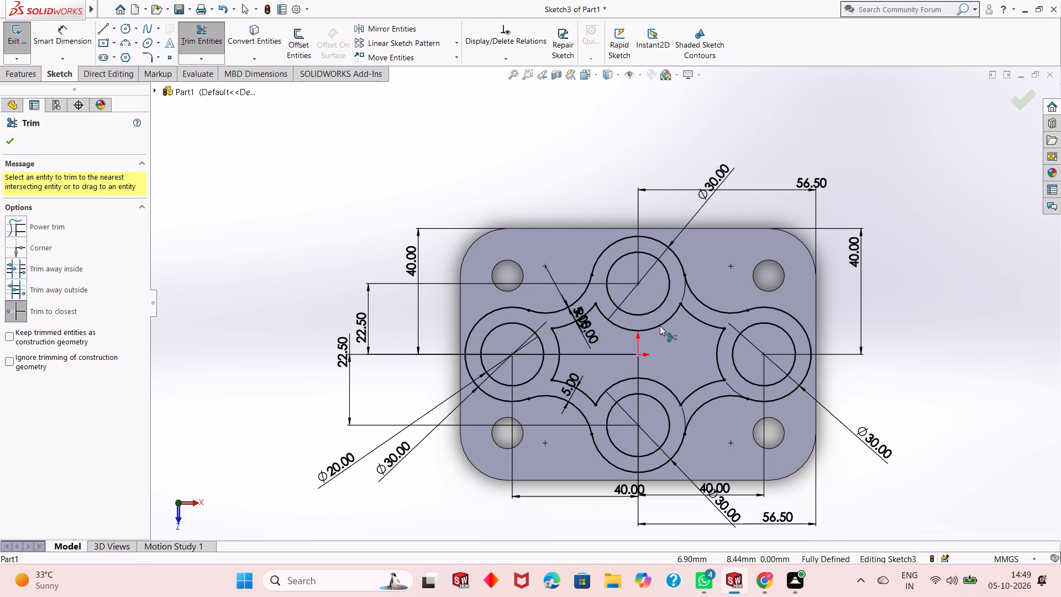
Use Sketch Fillet with a 3 mm radius on both inner-outline corners where the left 30 mm circle's arc meets the offset arcs.
scroll(660, 326, up, 1)
scroll(650, 337, down, 2)
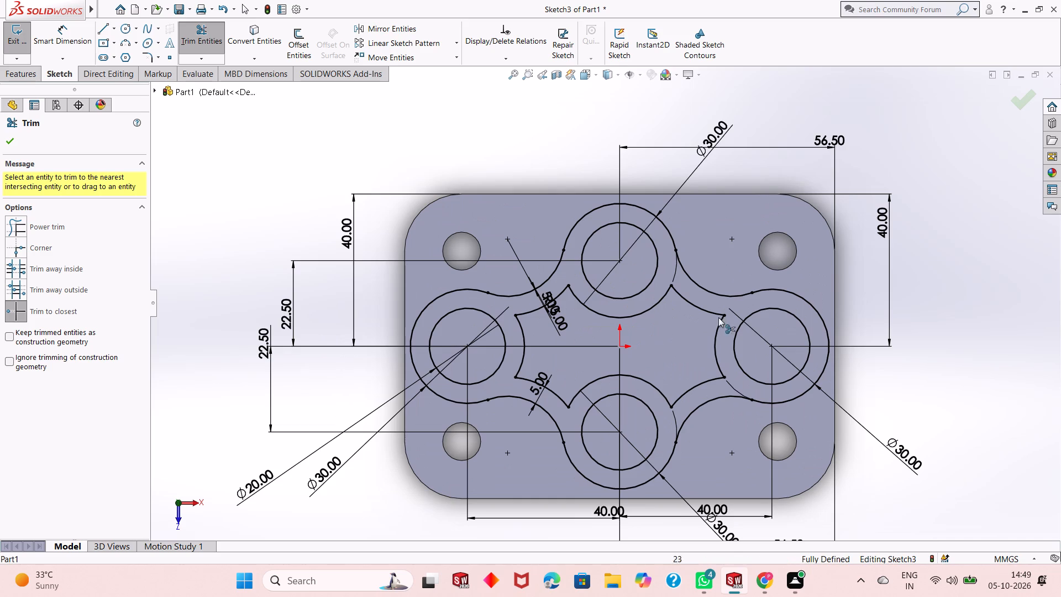
right_click(940, 218)
click(952, 259)
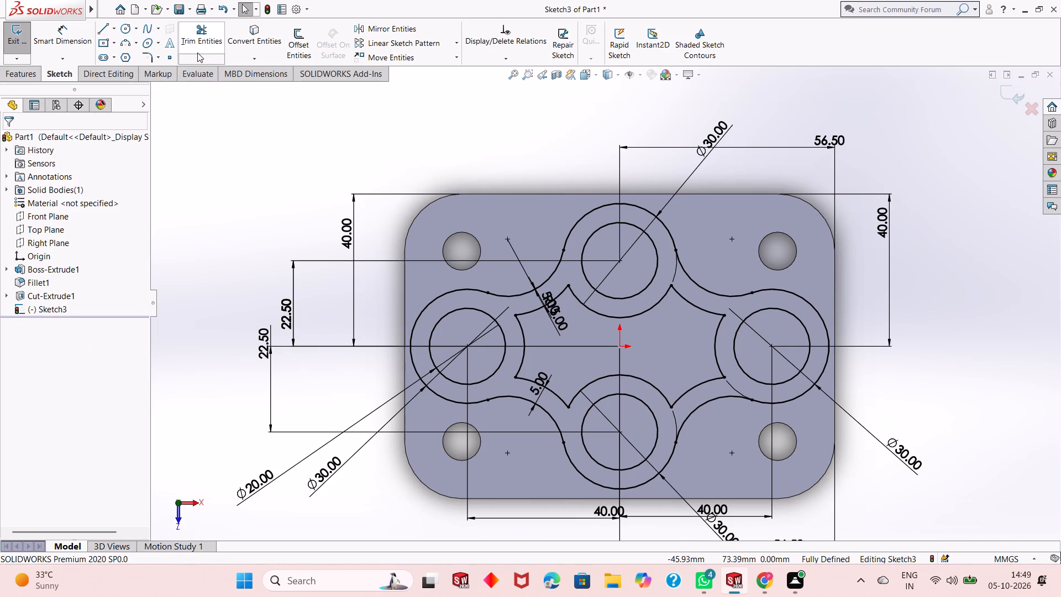
click(148, 57)
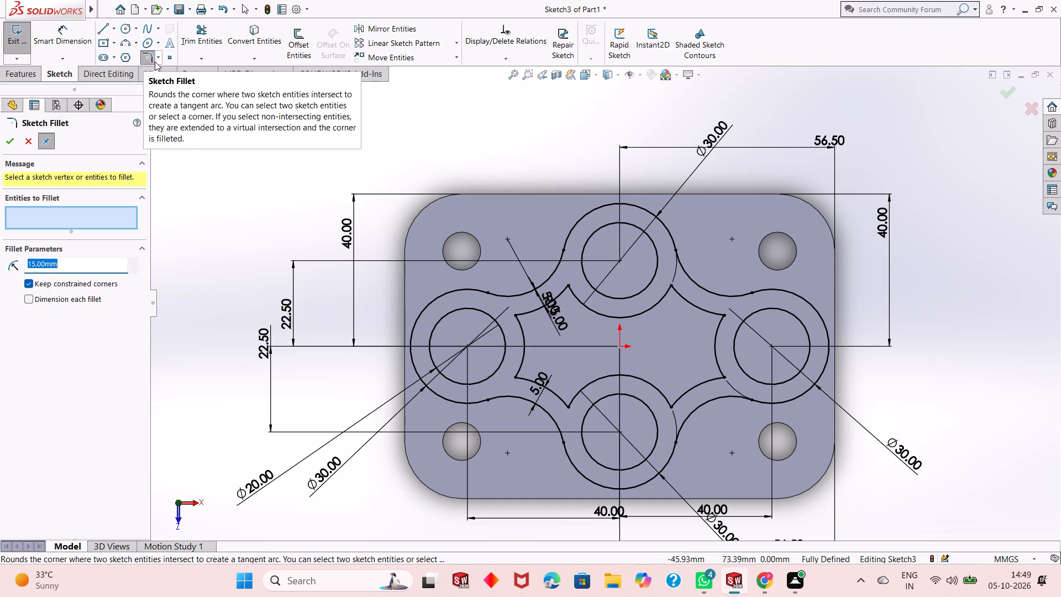
key(3)
key(Return)
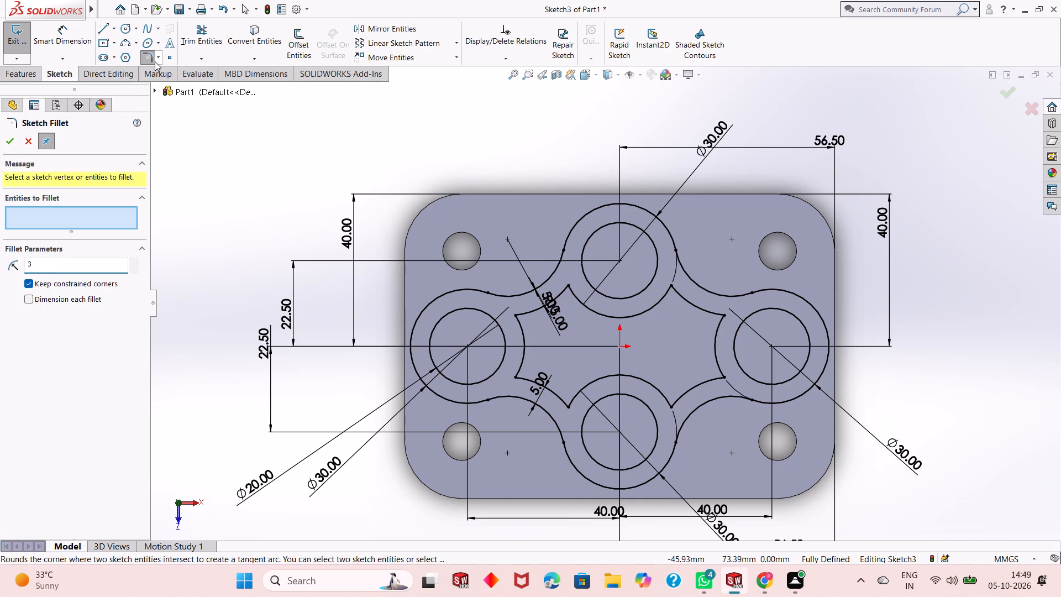
key(Return)
scroll(533, 380, down, 2)
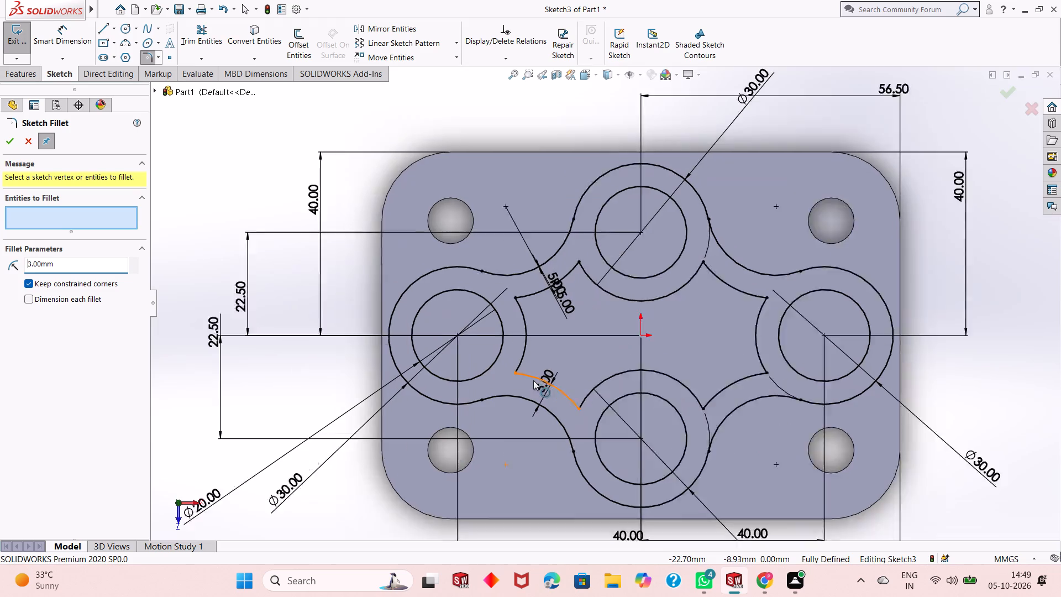
scroll(533, 380, down, 3)
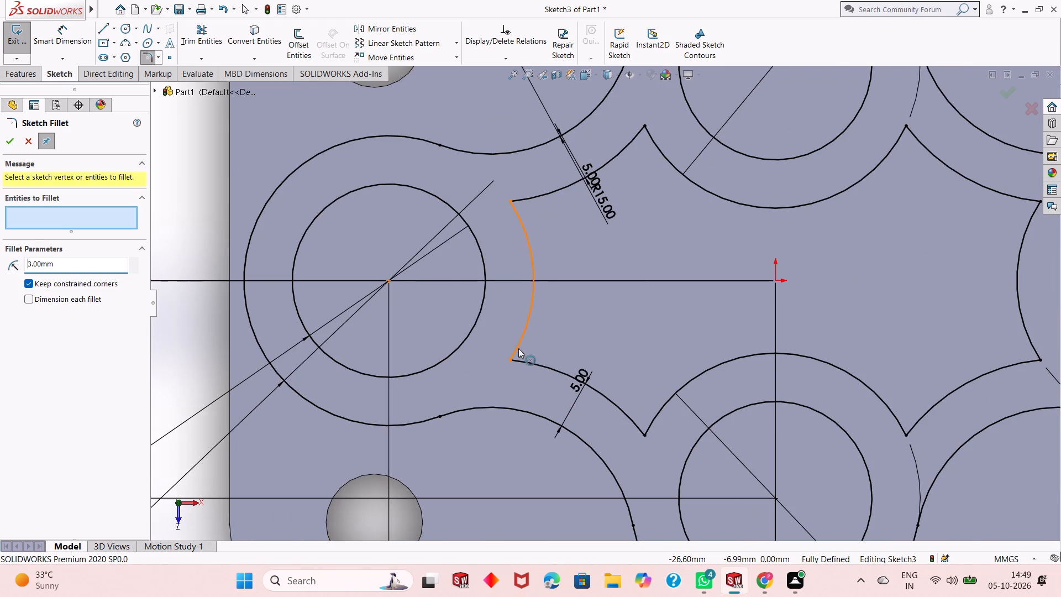
click(517, 349)
click(525, 359)
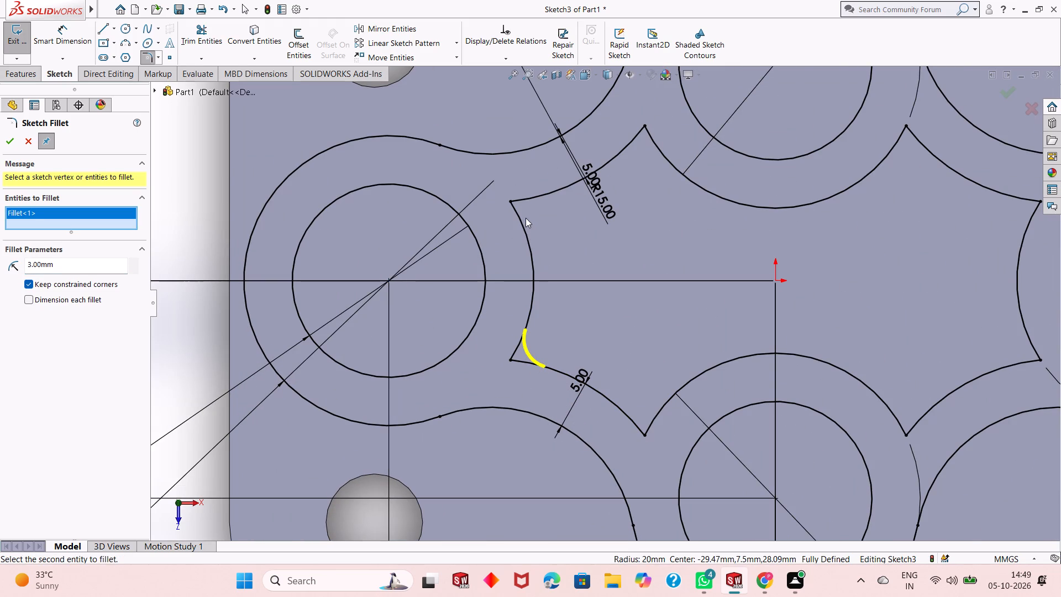
click(516, 216)
click(532, 198)
Add 3 mm sketch fillets to both inner-outline corners where the lower 30 mm circle's arc meets the offset arcs.
scroll(537, 279, up, 2)
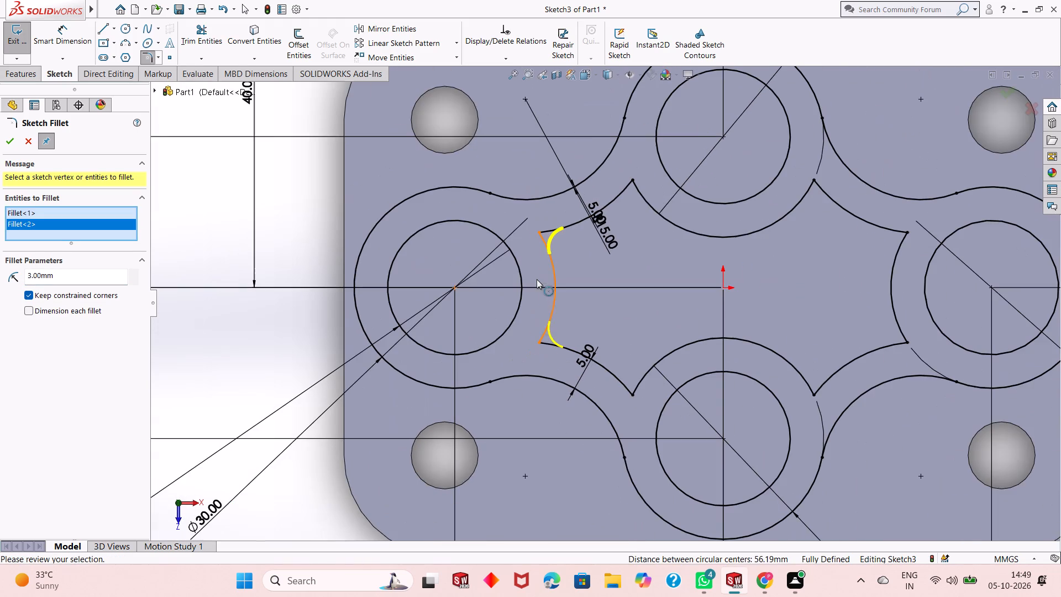
scroll(672, 381, down, 1)
click(640, 369)
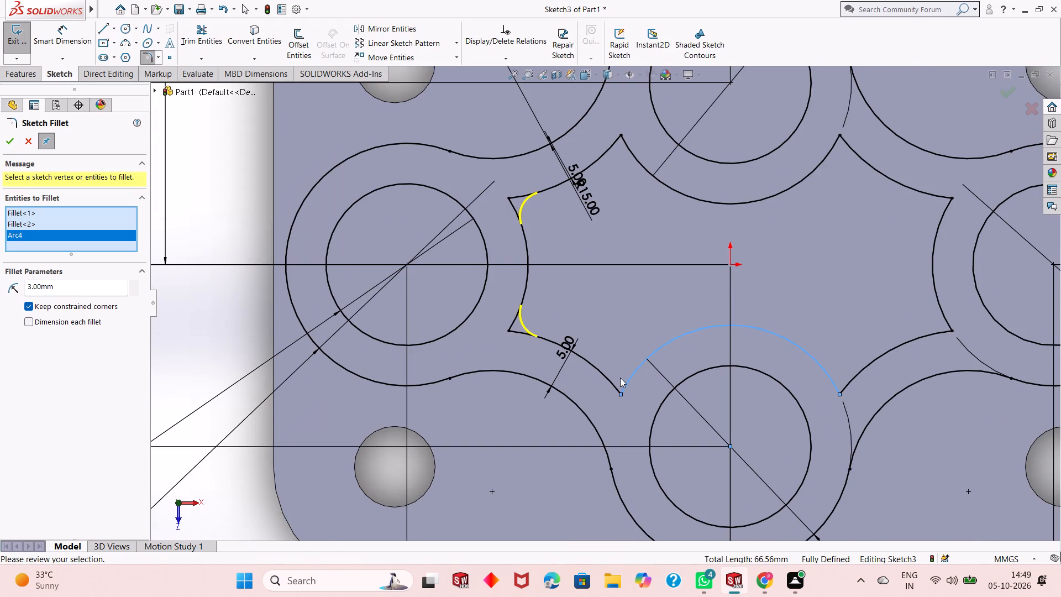
click(611, 384)
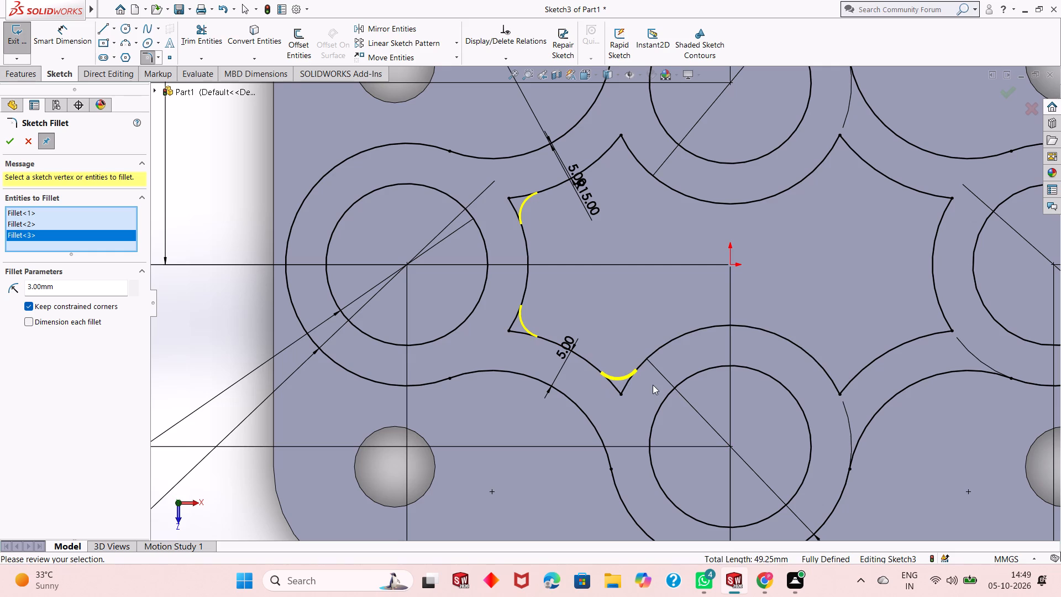
click(832, 383)
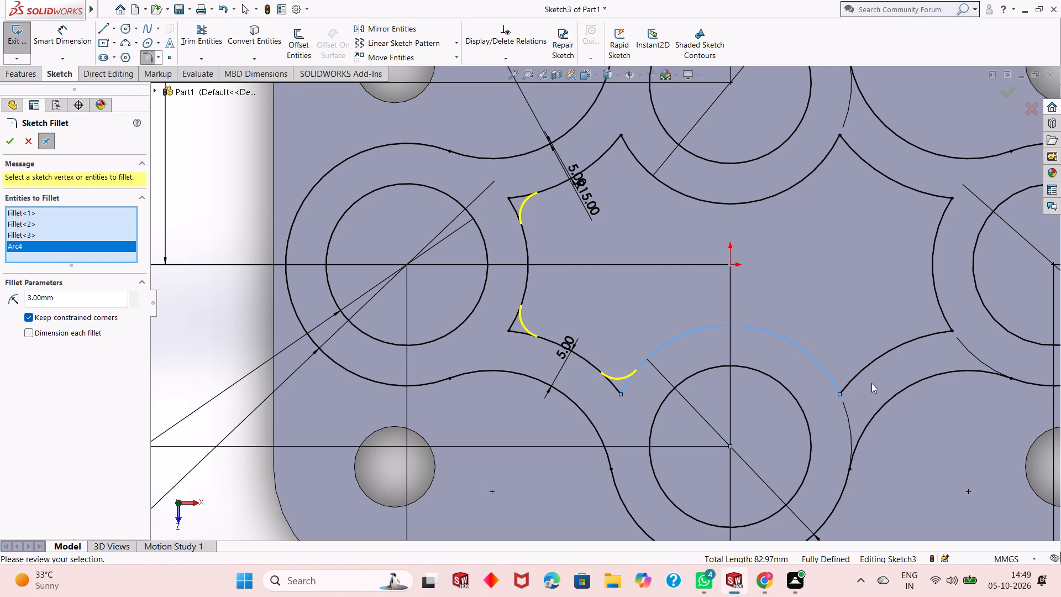
click(867, 366)
Add 3 mm sketch fillets to both inner-outline corners where the right 30 mm circle's arc meets the offset arcs.
scroll(701, 418, up, 5)
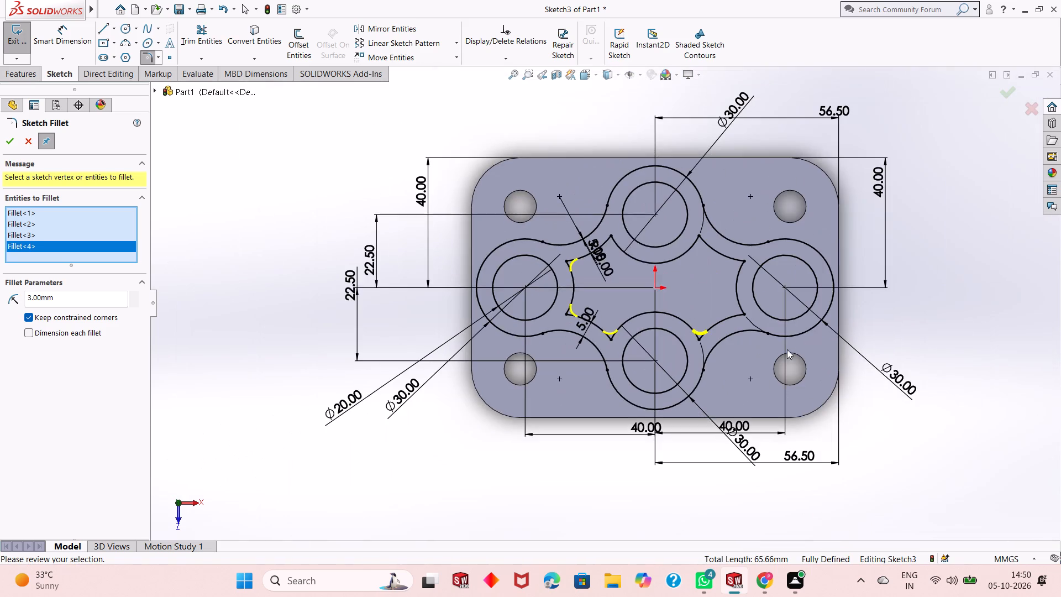
scroll(769, 302, down, 5)
click(698, 318)
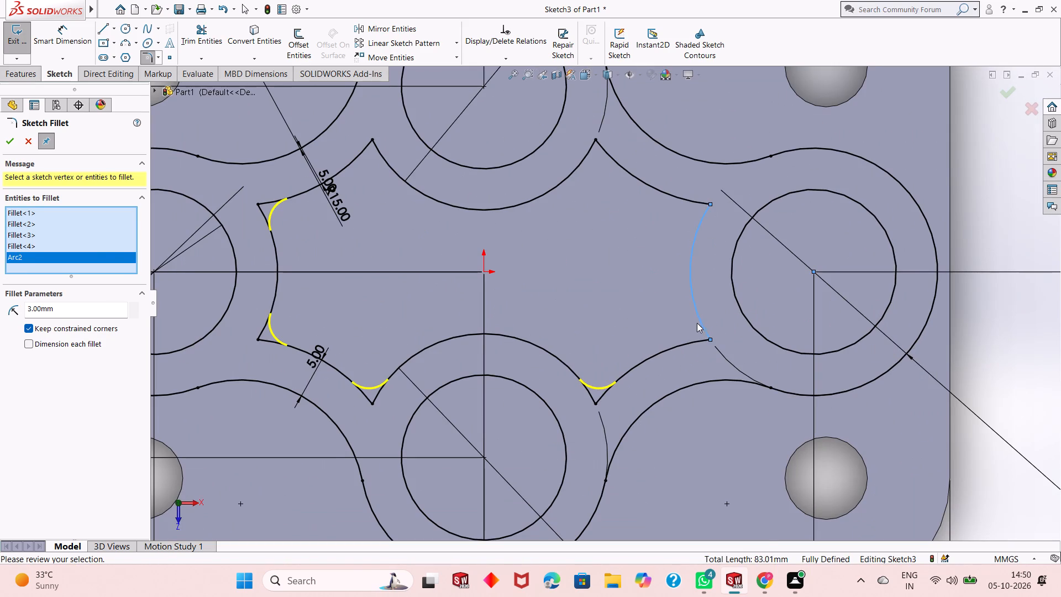
click(695, 341)
click(694, 203)
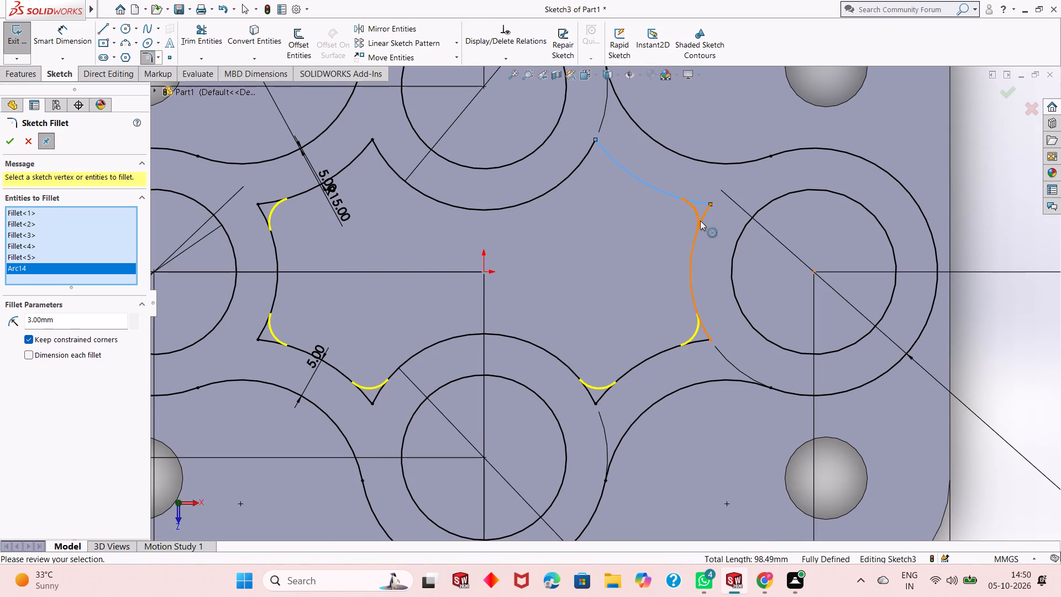
click(700, 221)
Add 3 mm sketch fillets to both inner-outline corners at the upper 30 mm circle's arc and apply the whole set of fillets.
scroll(775, 343, down, 3)
scroll(775, 343, up, 6)
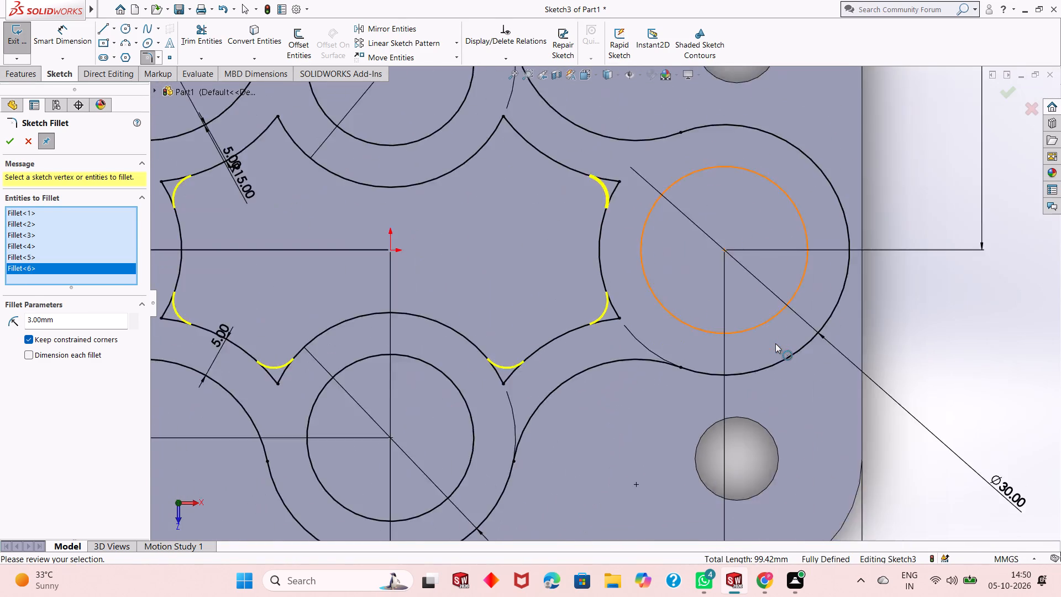
scroll(775, 343, up, 3)
scroll(482, 175, down, 4)
scroll(577, 265, down, 3)
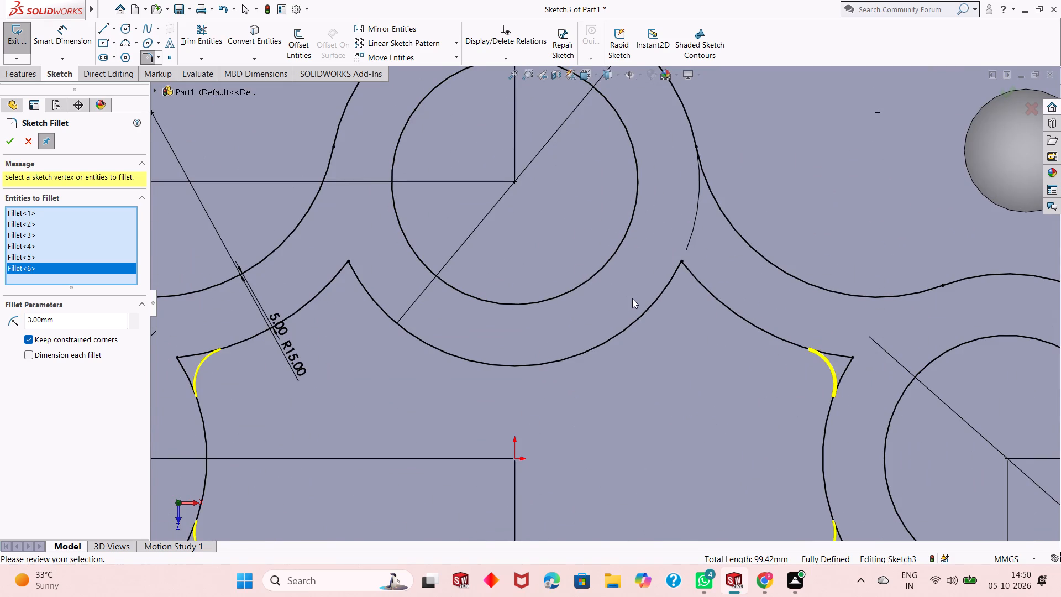
scroll(633, 298, up, 4)
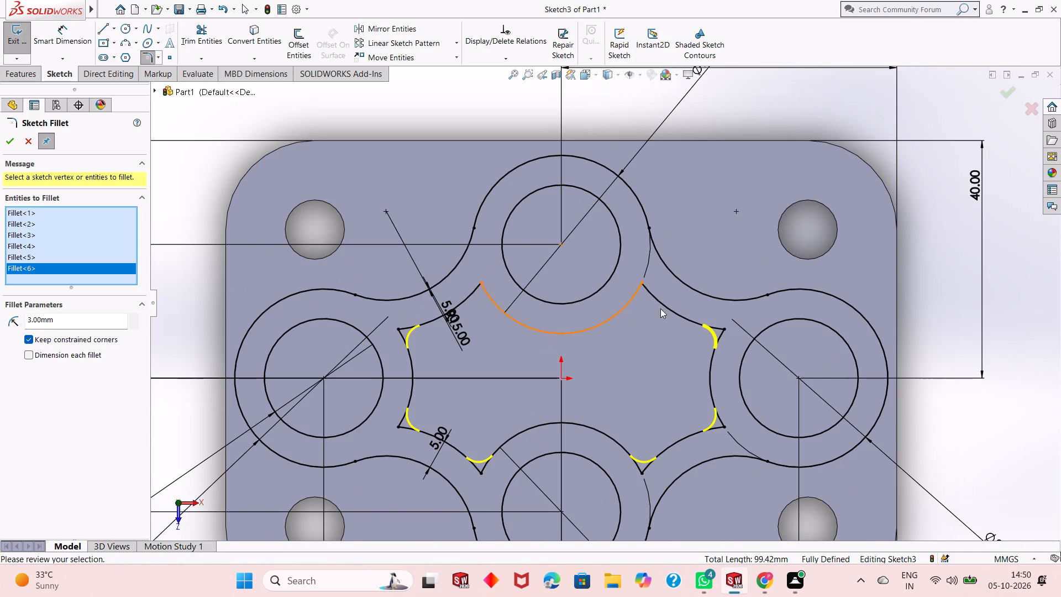
scroll(622, 348, up, 2)
scroll(596, 355, down, 1)
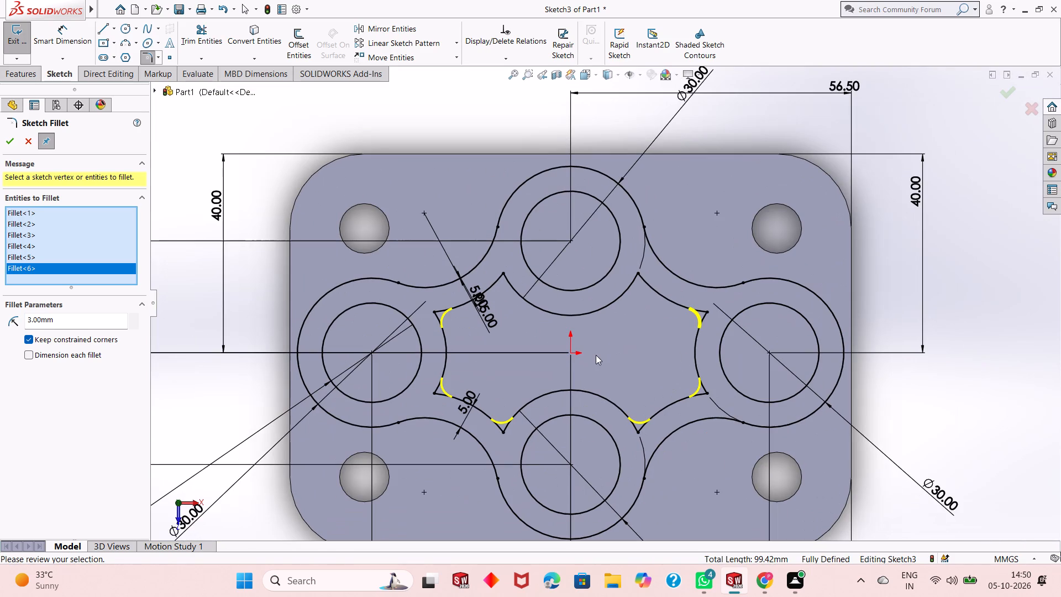
click(653, 286)
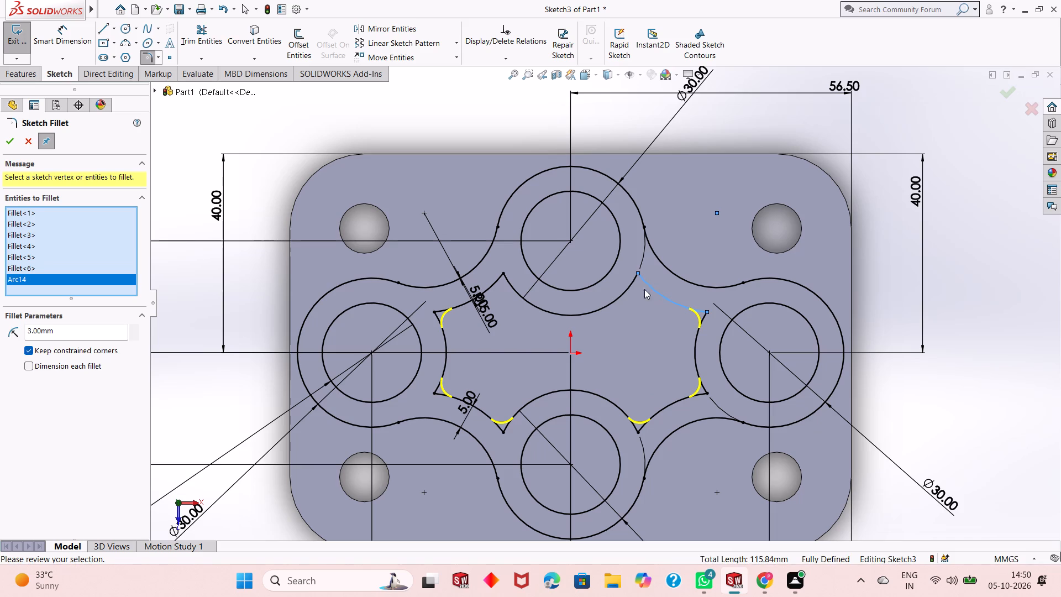
click(624, 291)
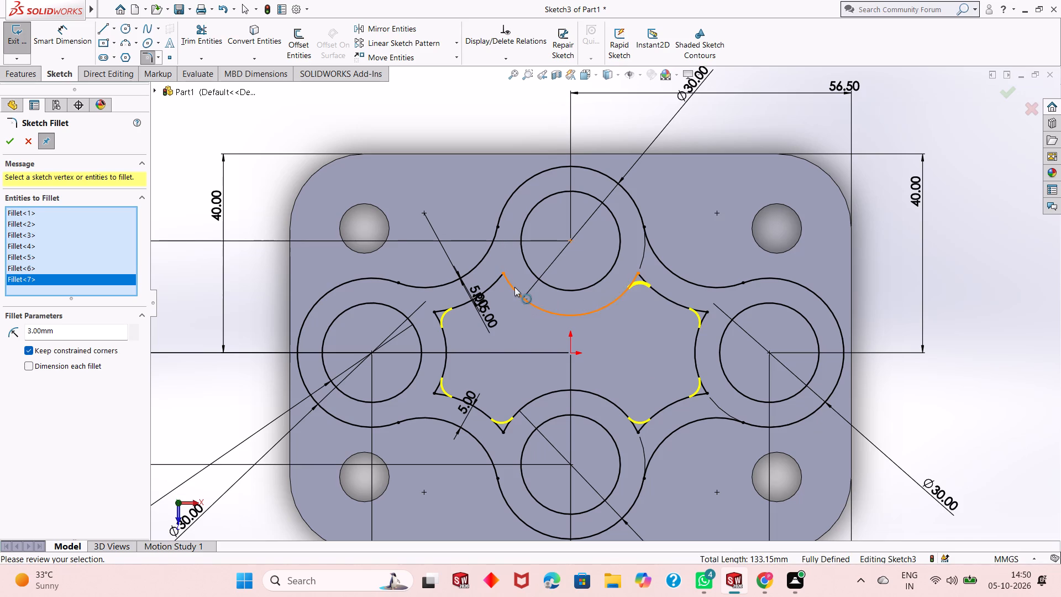
click(514, 287)
click(493, 286)
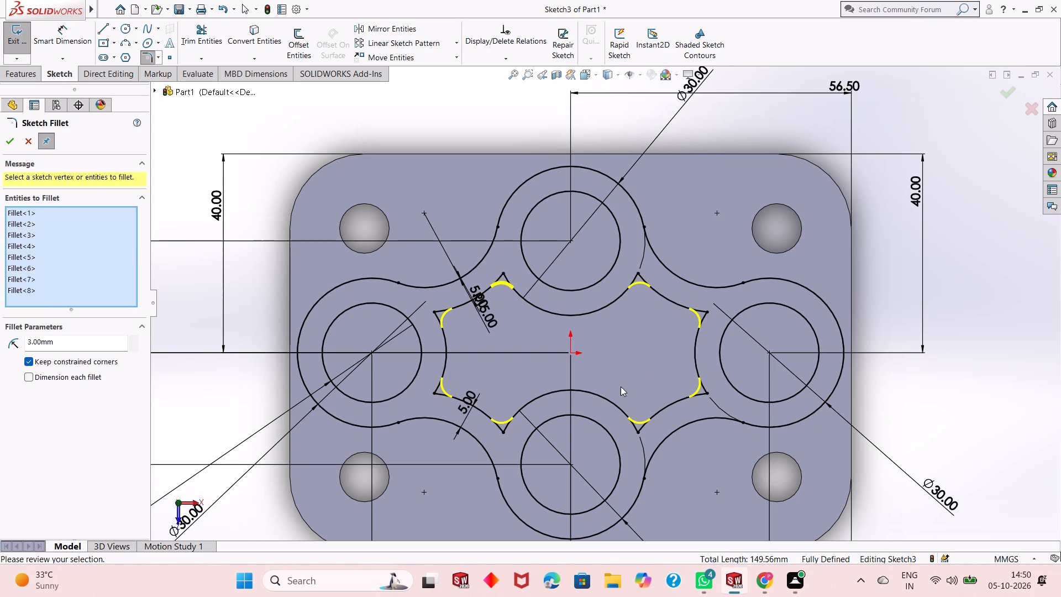
click(14, 140)
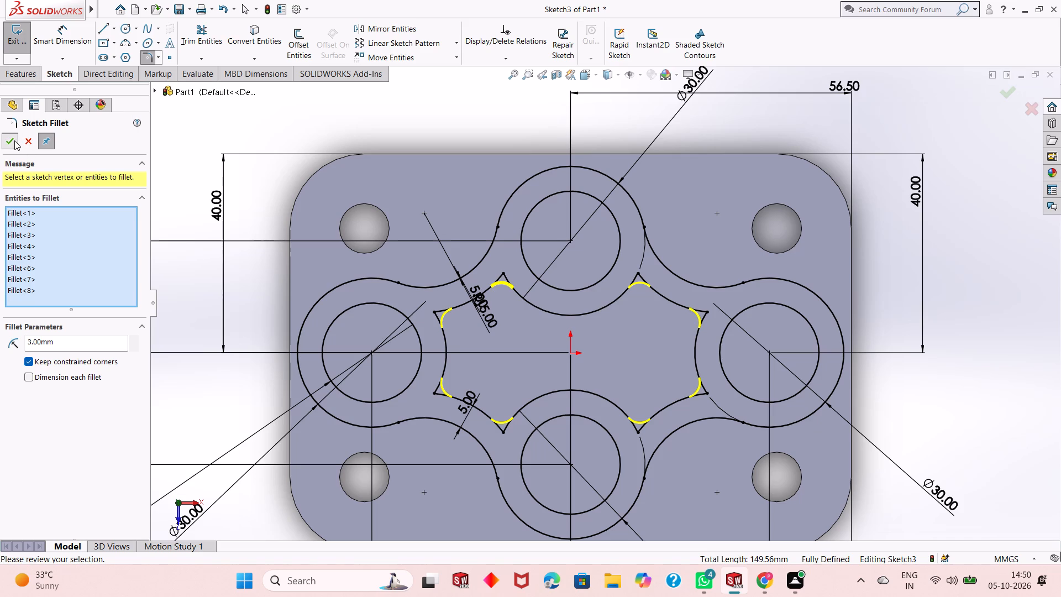
click(14, 140)
Extrude the four-ring band profile as a blind boss 15 mm up from the plate's top face, with its result merged.
middle_drag(681, 368, 686, 324)
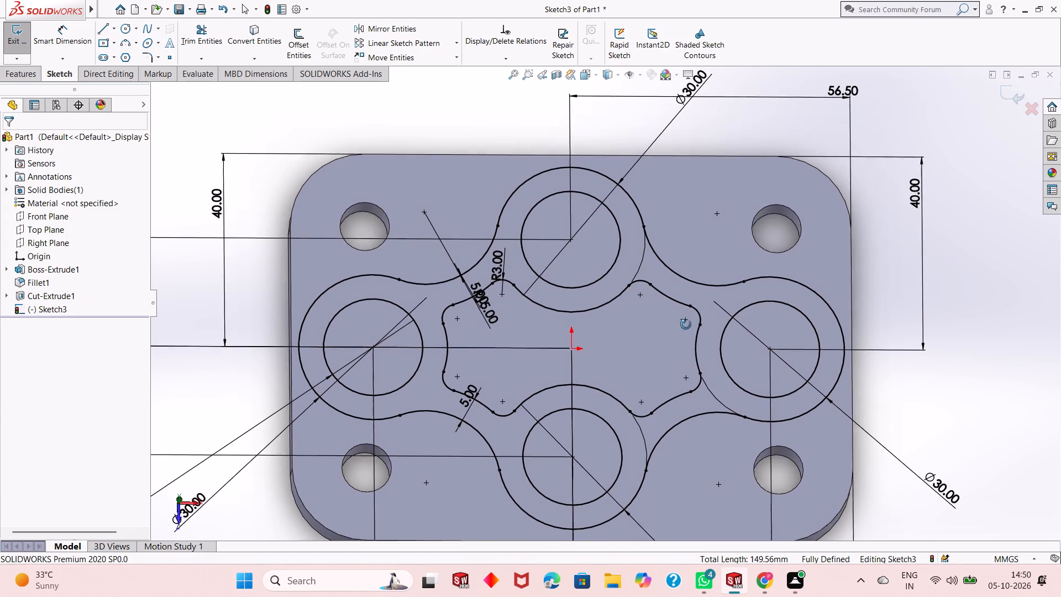
middle_drag(686, 324, 638, 298)
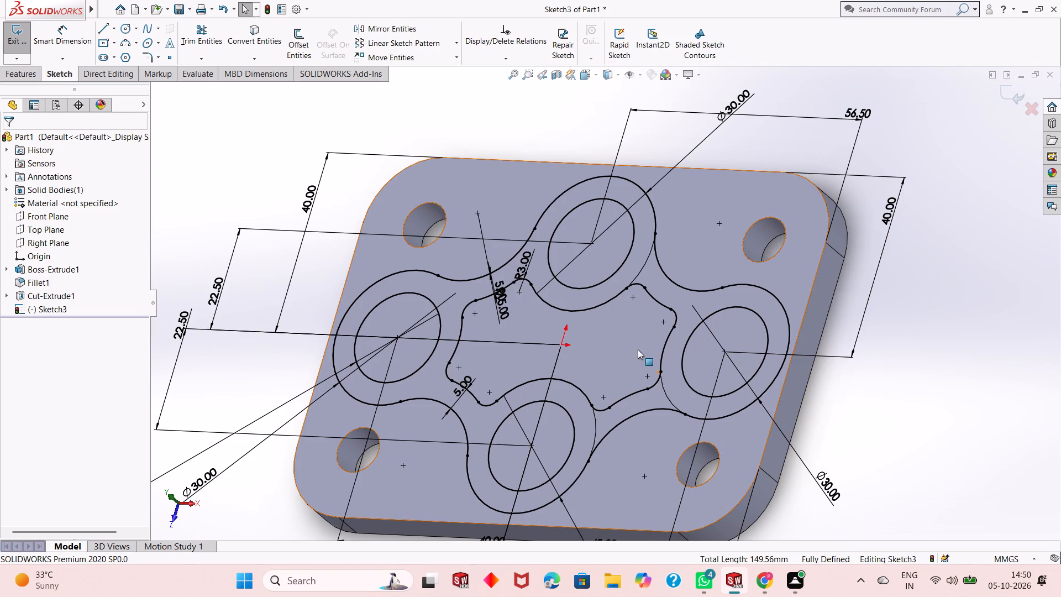
scroll(617, 334, down, 1)
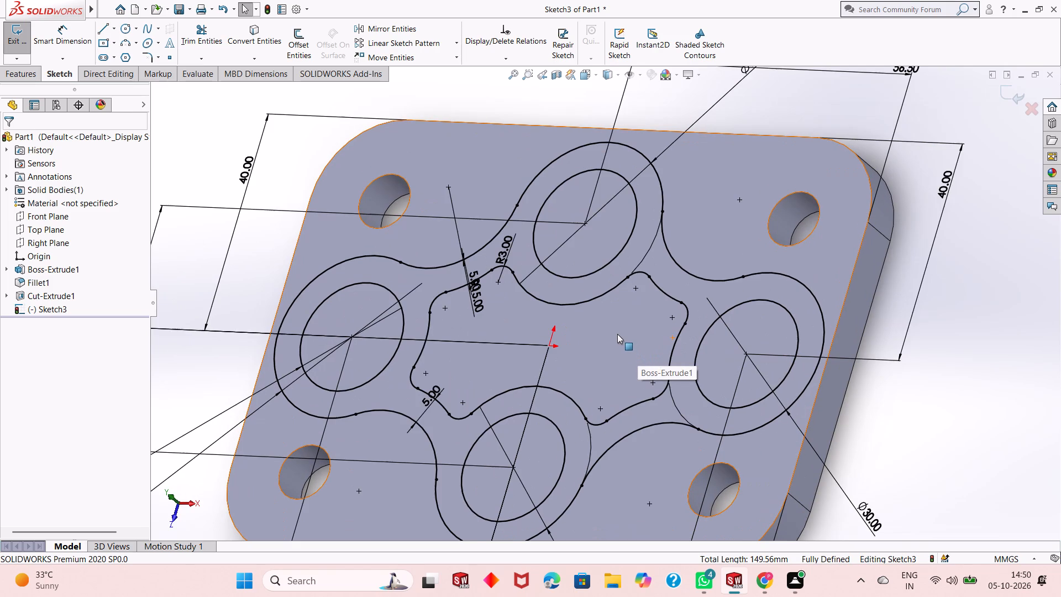
scroll(617, 334, down, 1)
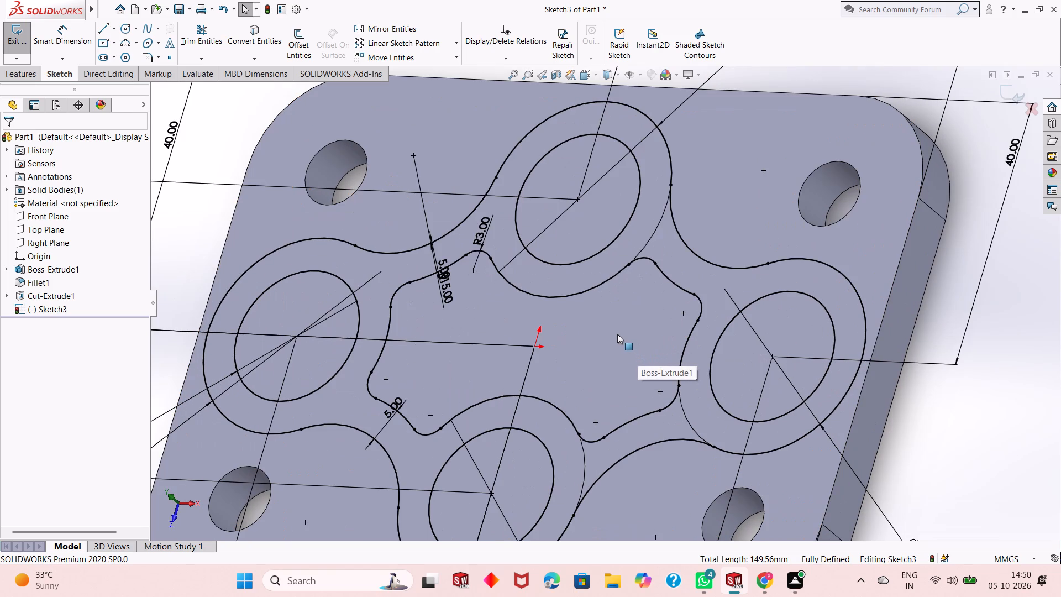
scroll(617, 334, up, 1)
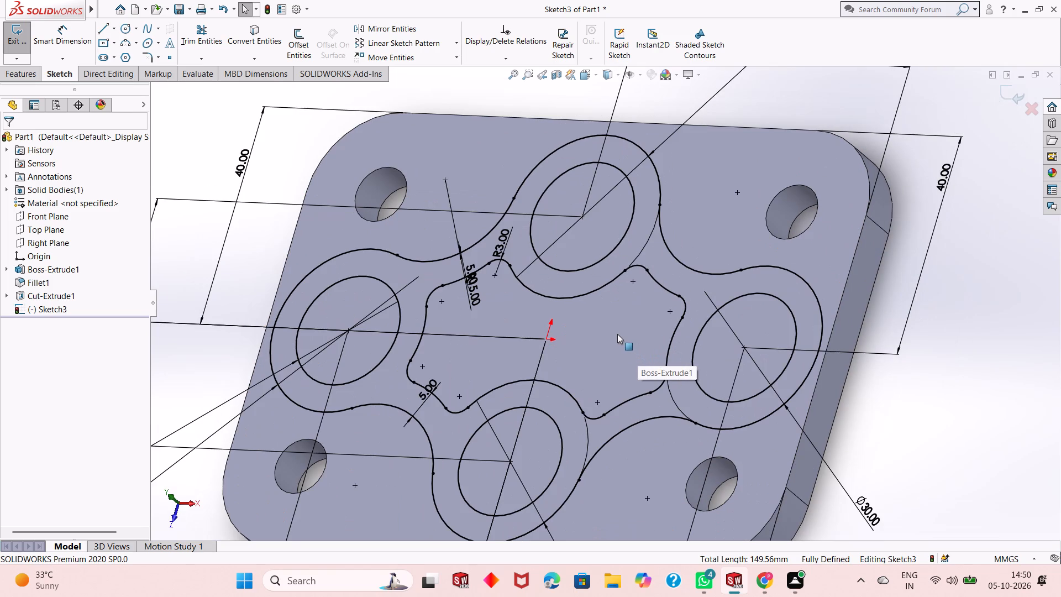
click(8, 77)
click(15, 52)
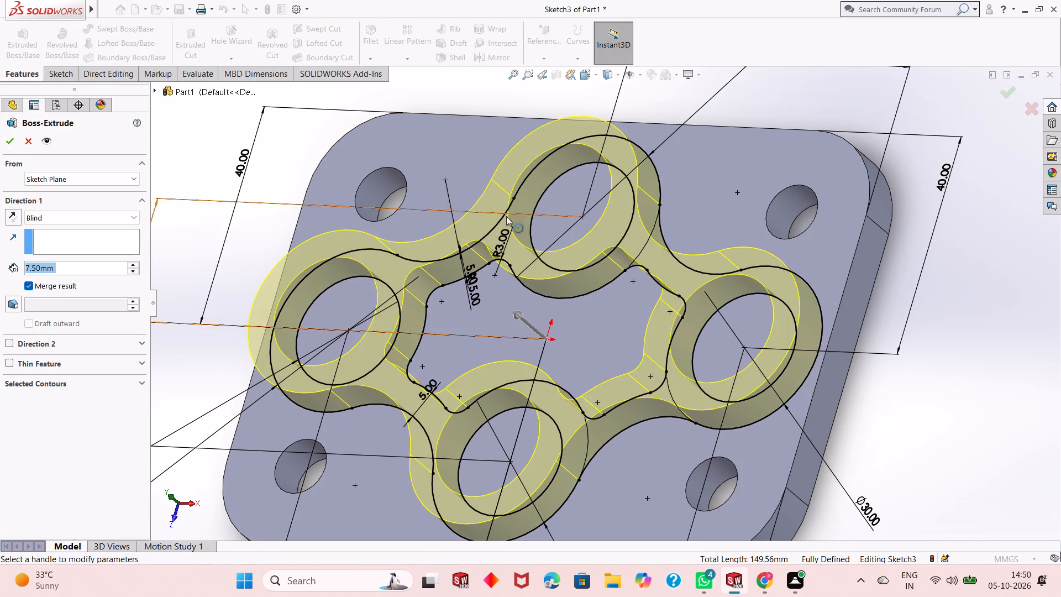
middle_drag(590, 324, 598, 275)
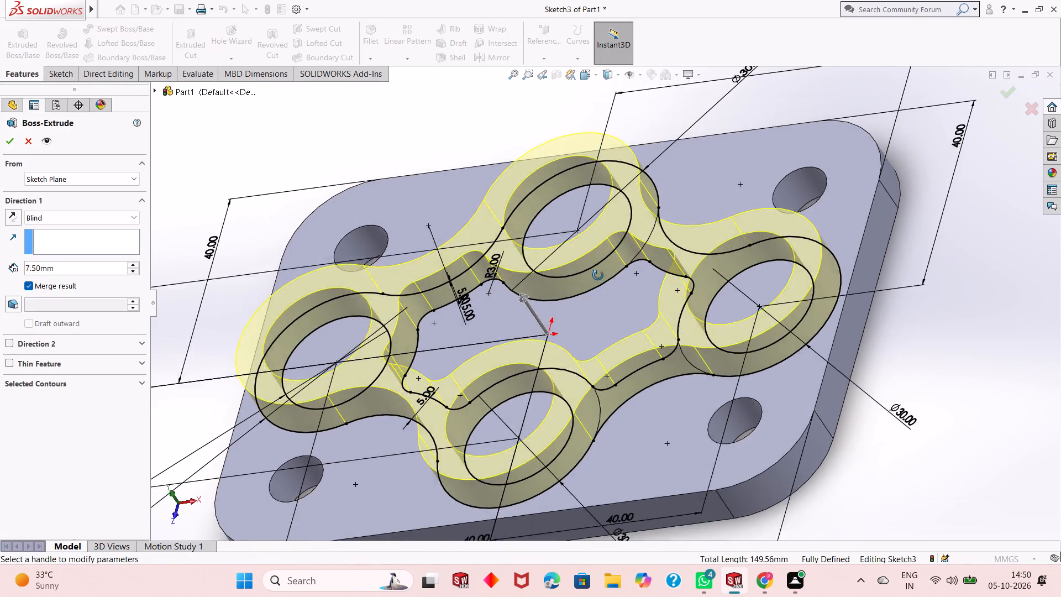
middle_drag(598, 275, 610, 237)
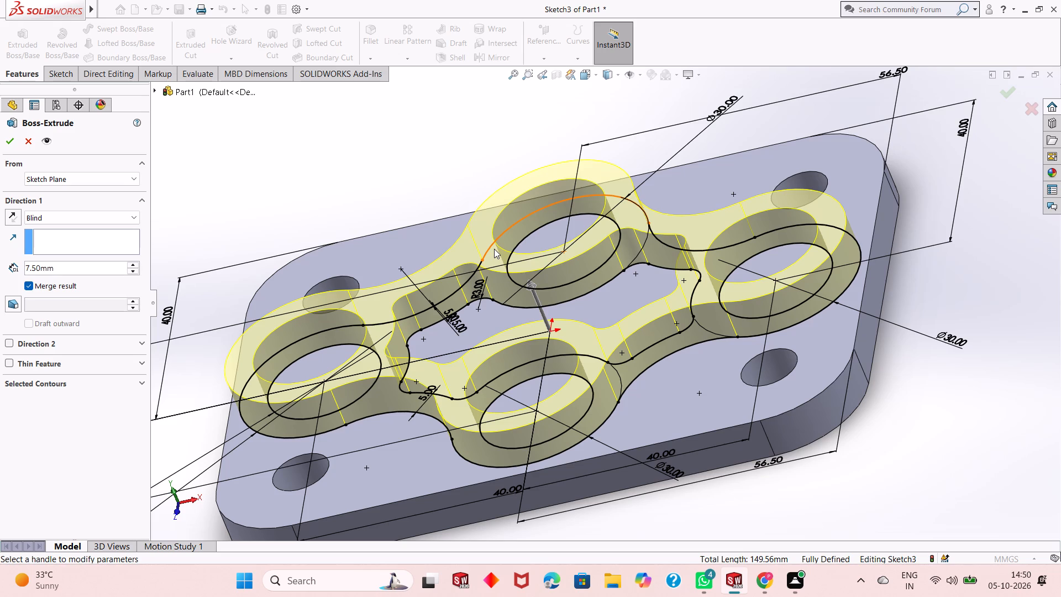
middle_drag(613, 356, 614, 356)
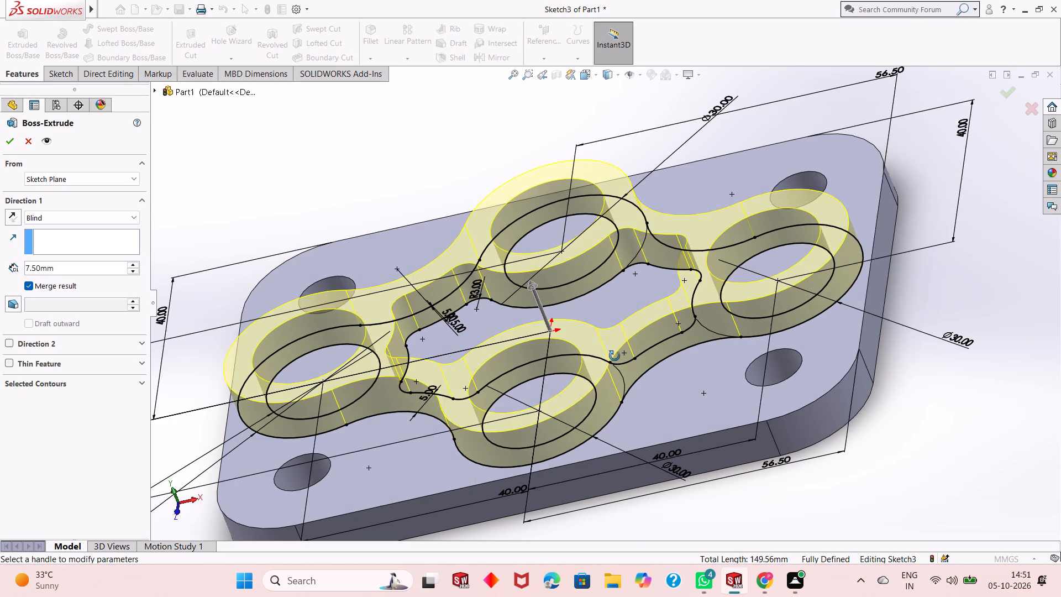
middle_drag(614, 356, 637, 325)
text(15)
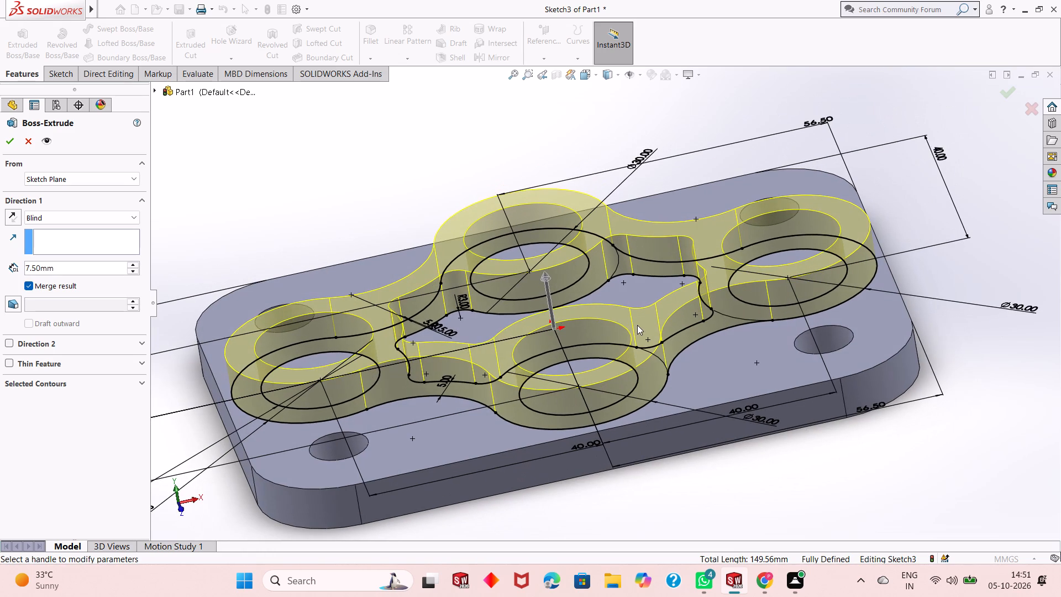
double_click(80, 267)
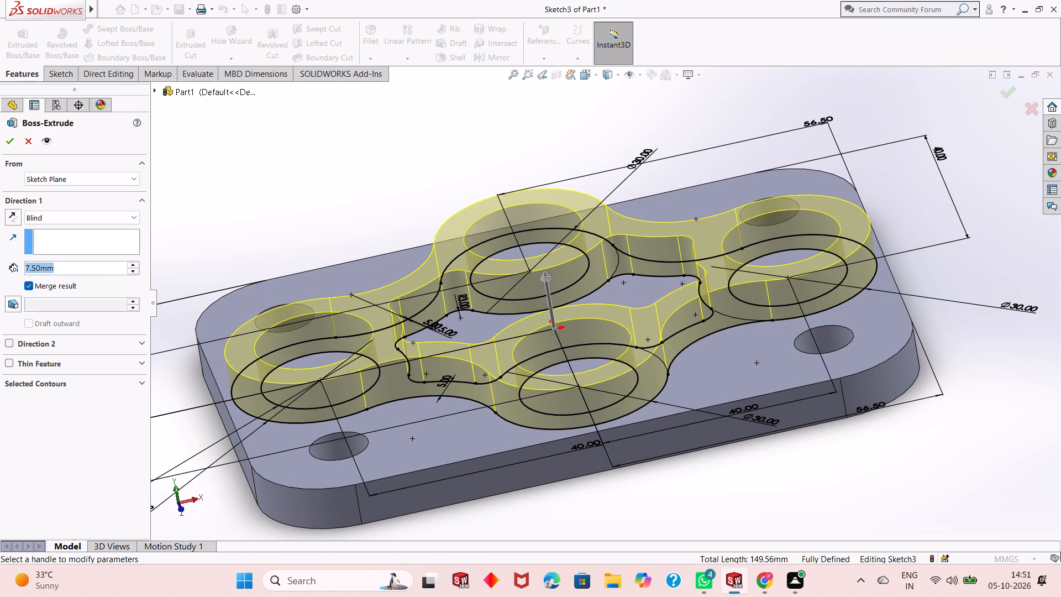
text(15)
key(Return)
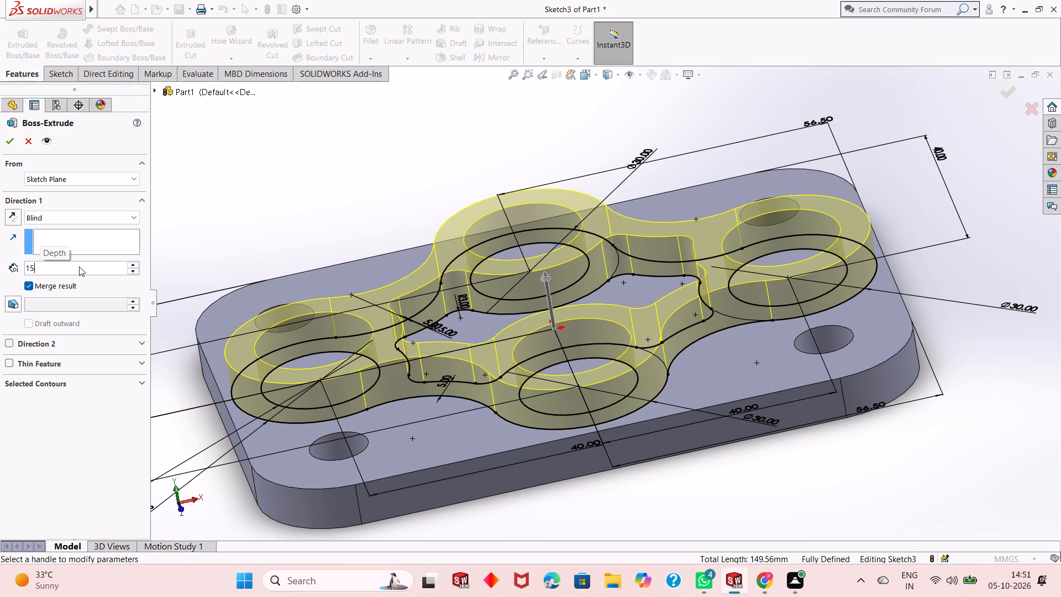
click(13, 144)
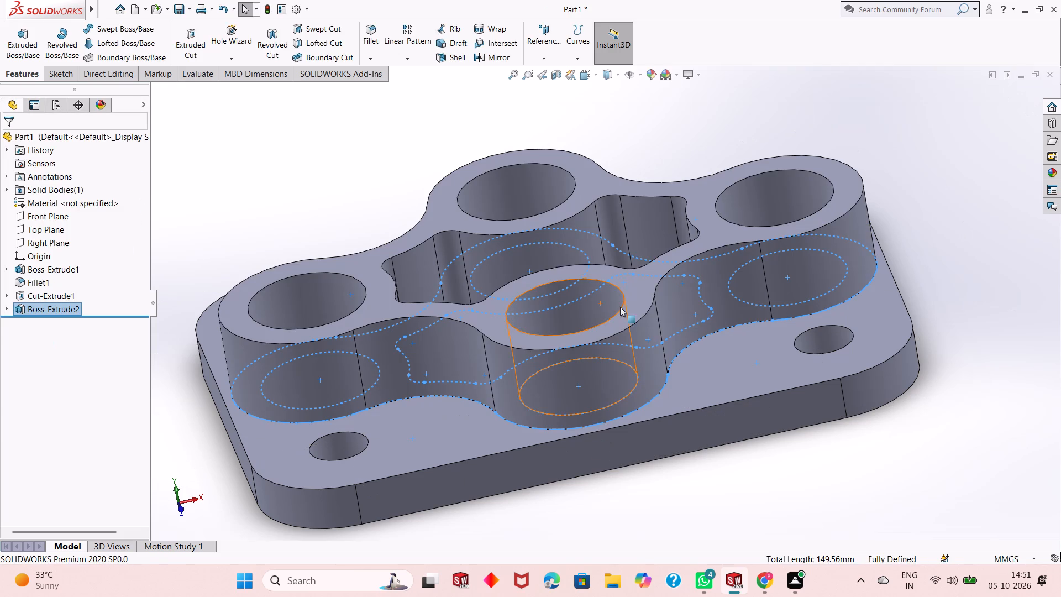
Examine the raised four-ring boss, its inner pocket and the plate's corner holes from above, the sides and below.
click(355, 200)
middle_drag(529, 294, 533, 266)
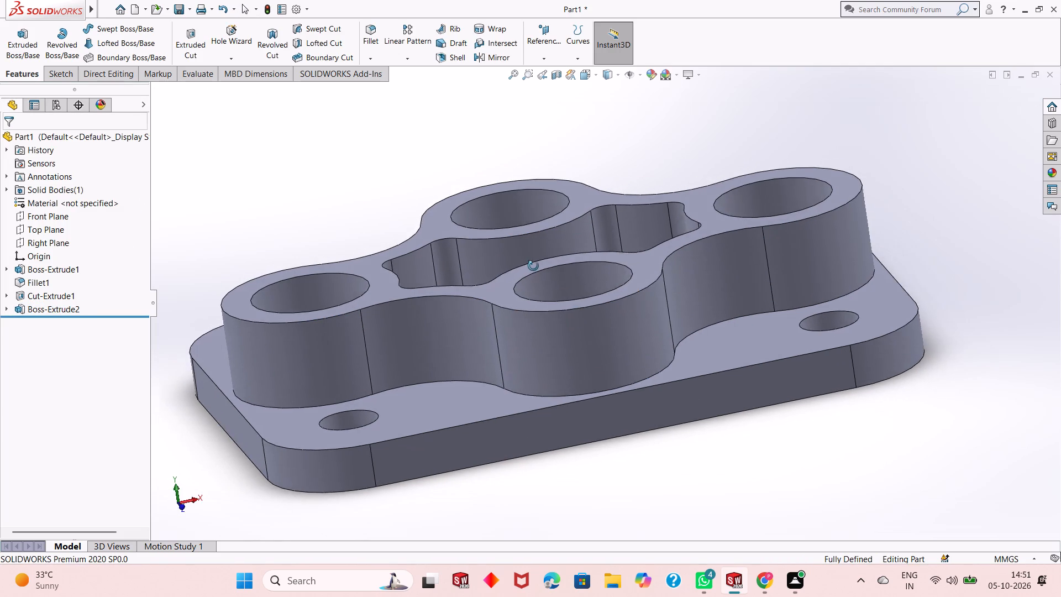
middle_drag(533, 266, 547, 308)
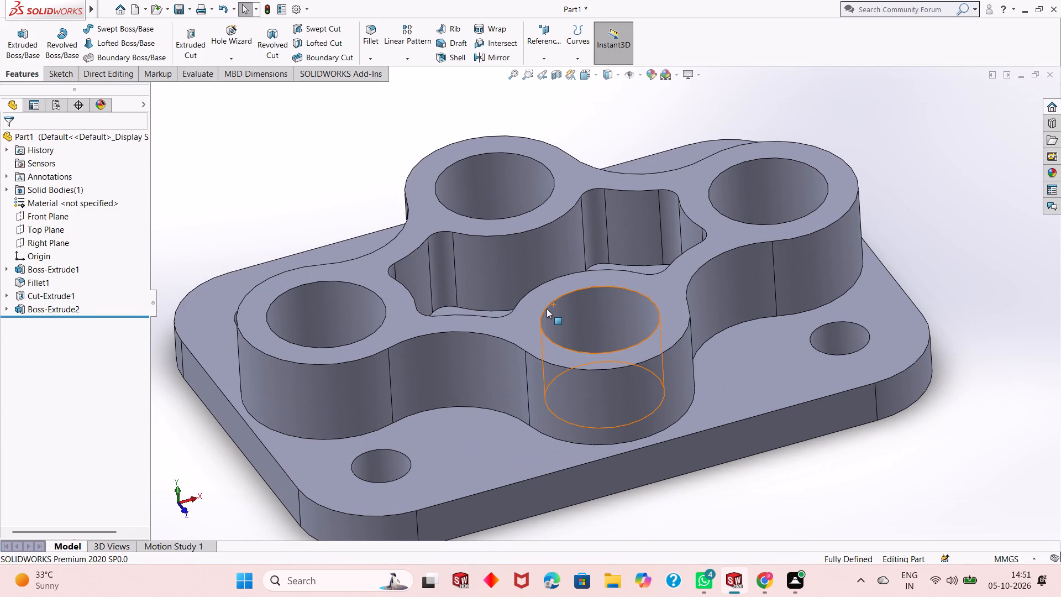
scroll(547, 308, down, 1)
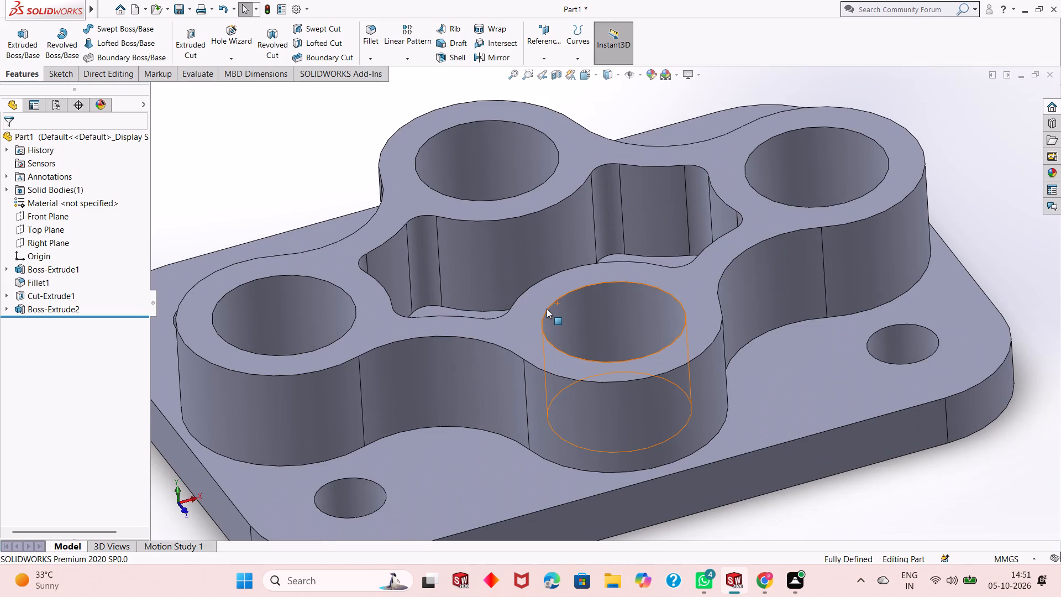
scroll(547, 308, up, 3)
scroll(575, 259, down, 1)
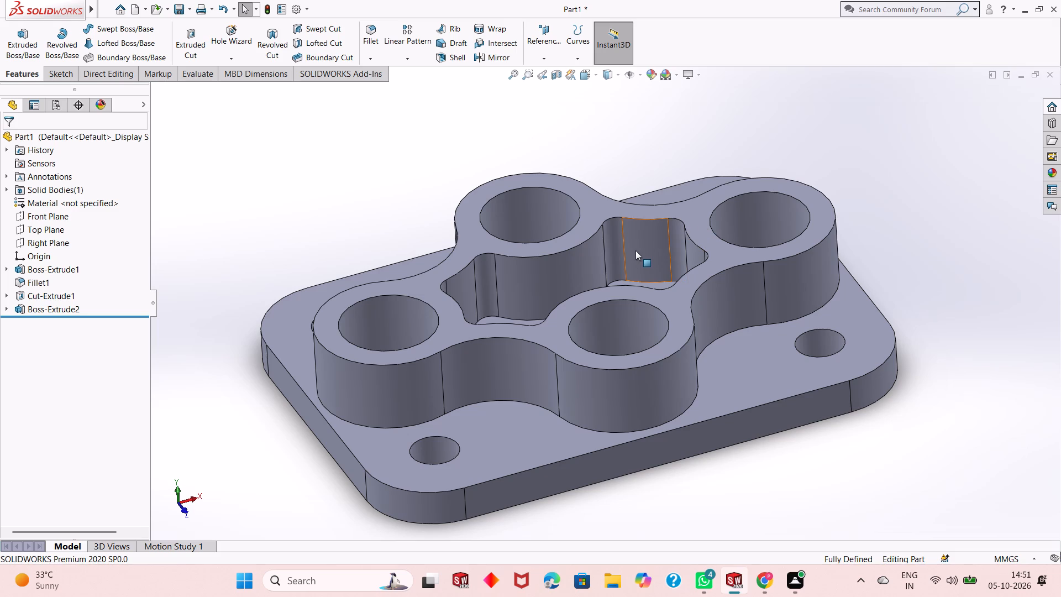
scroll(635, 250, down, 2)
scroll(635, 250, up, 2)
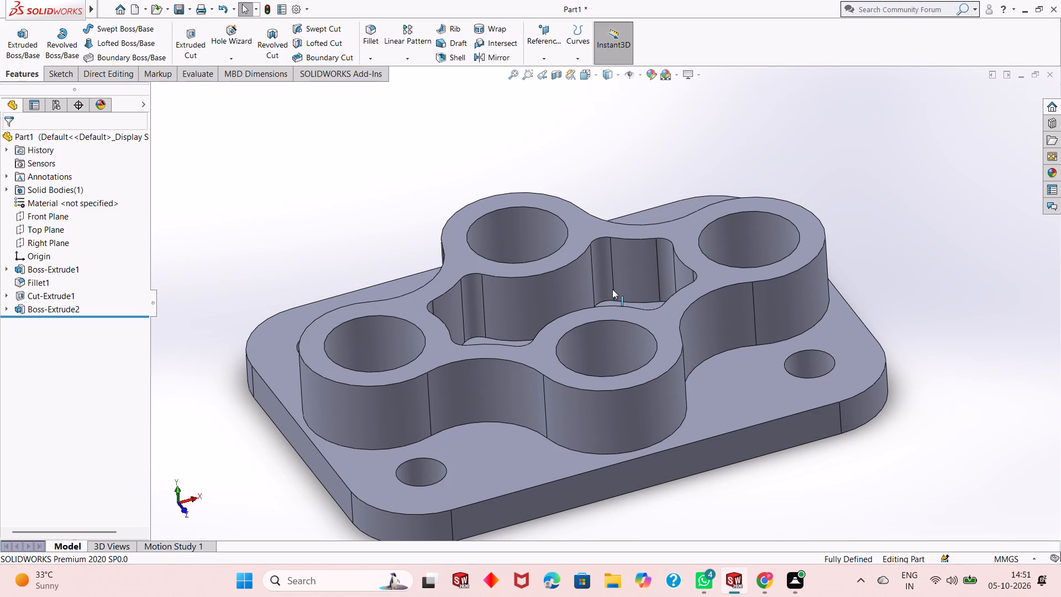
scroll(572, 365, down, 1)
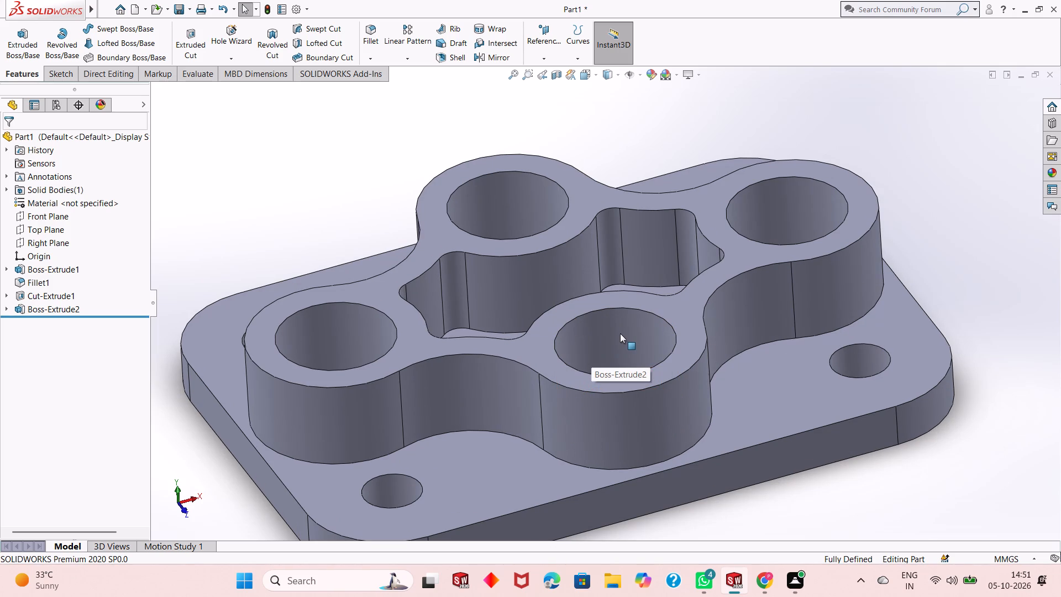
scroll(620, 333, down, 1)
scroll(621, 333, up, 5)
middle_drag(612, 319, 635, 343)
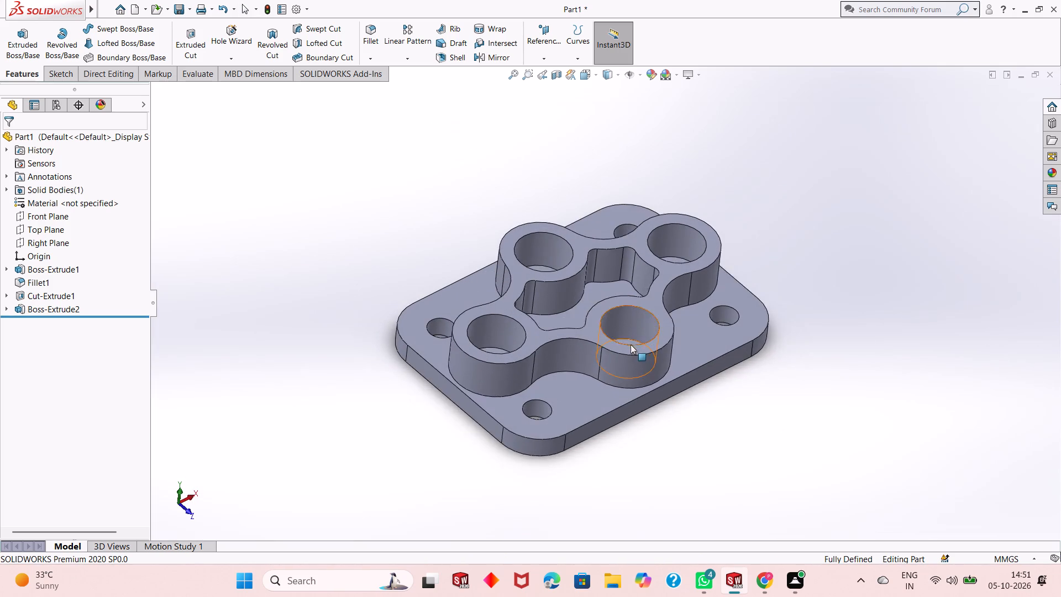
scroll(607, 307, down, 4)
middle_drag(602, 310, 601, 268)
scroll(601, 268, up, 1)
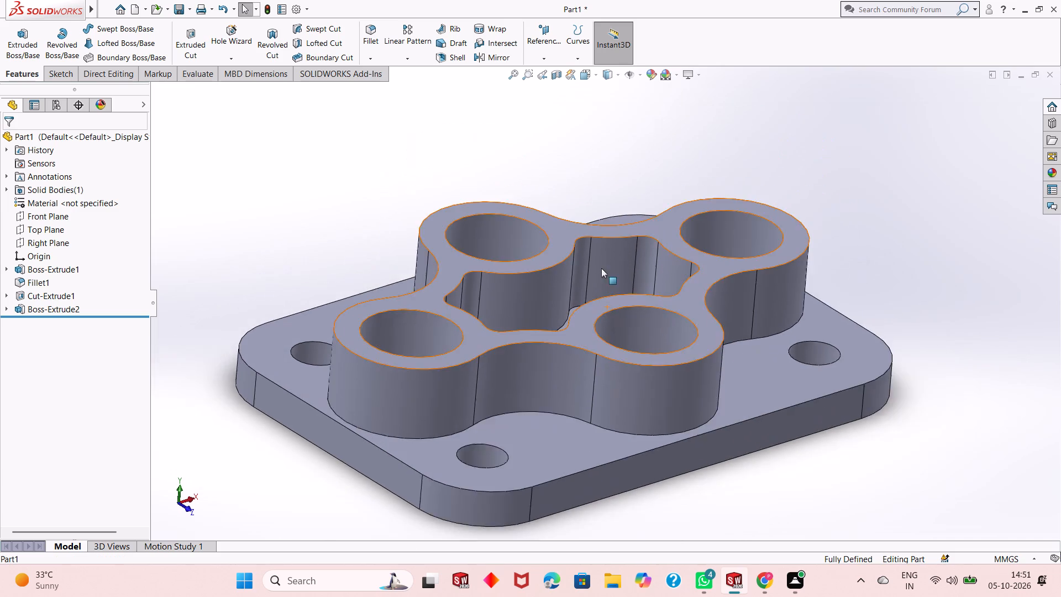
scroll(592, 269, down, 2)
middle_drag(591, 276, 598, 355)
scroll(598, 355, up, 3)
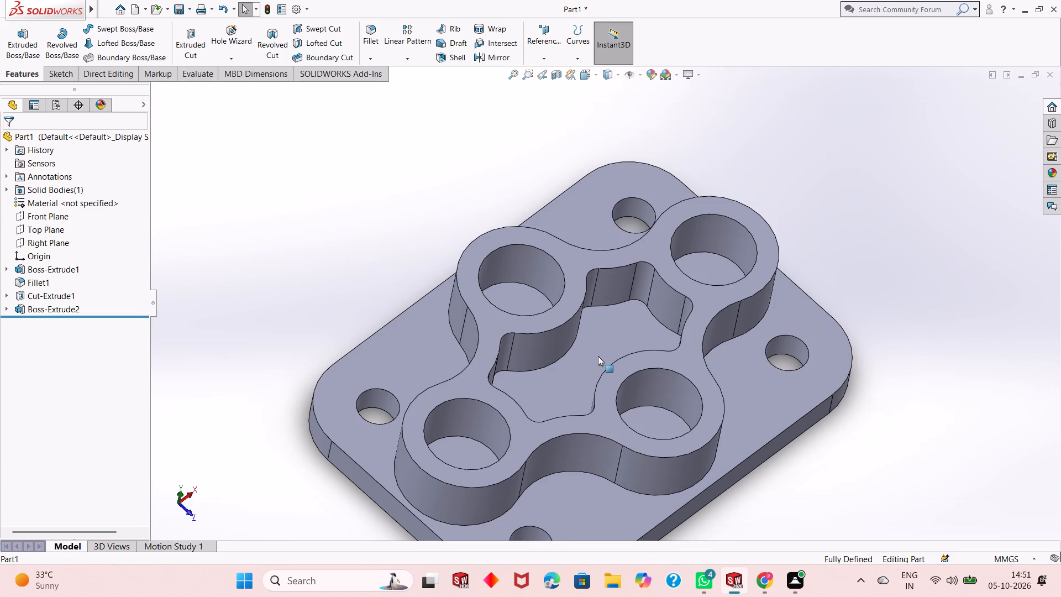
middle_drag(635, 418, 608, 326)
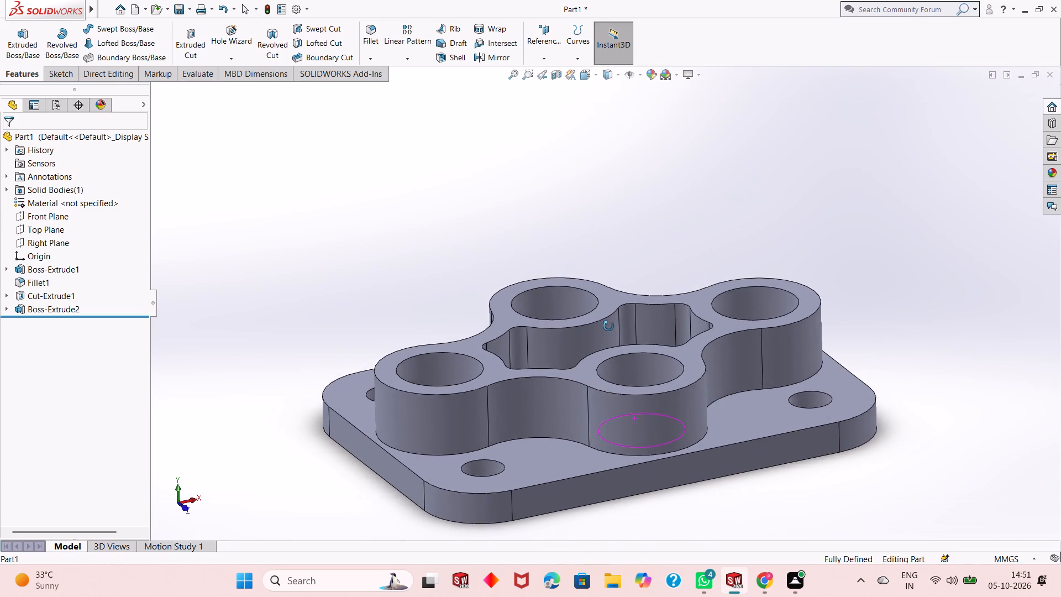
middle_drag(608, 326, 608, 298)
scroll(608, 298, up, 1)
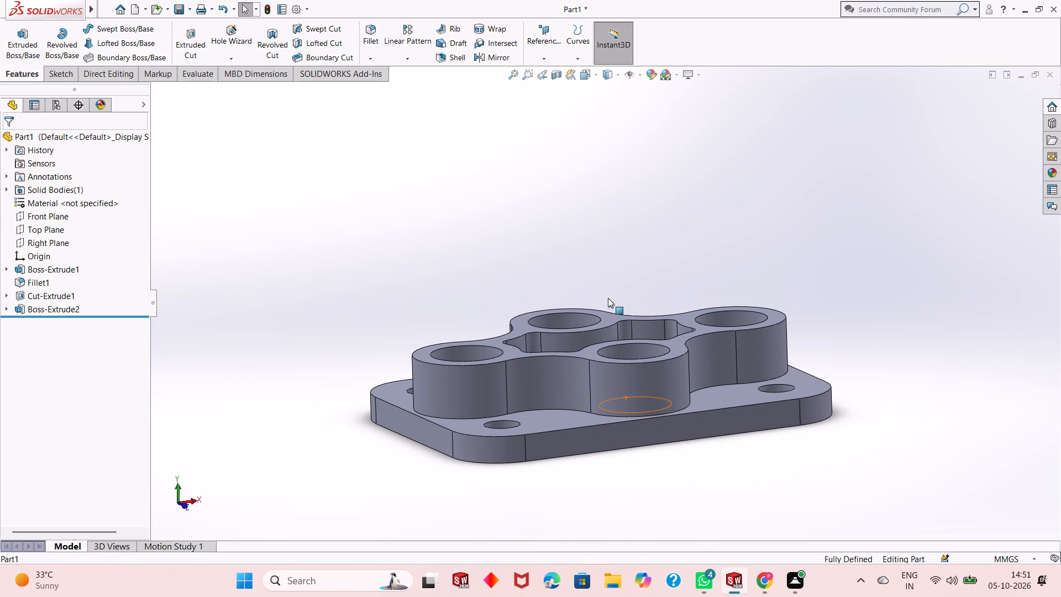
middle_drag(633, 323, 660, 278)
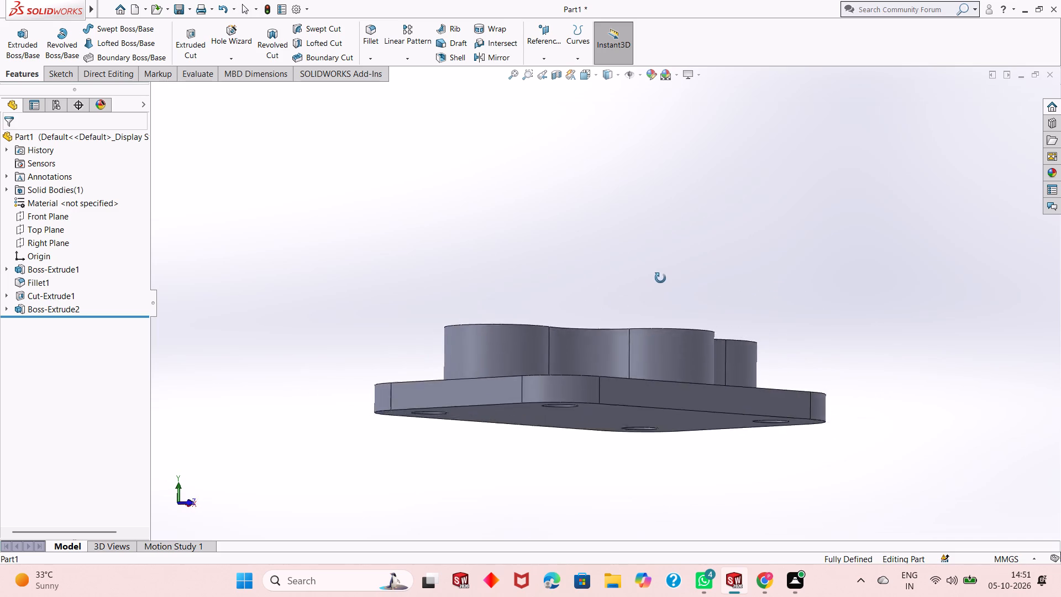
middle_drag(660, 278, 650, 387)
scroll(636, 365, down, 4)
scroll(635, 365, up, 2)
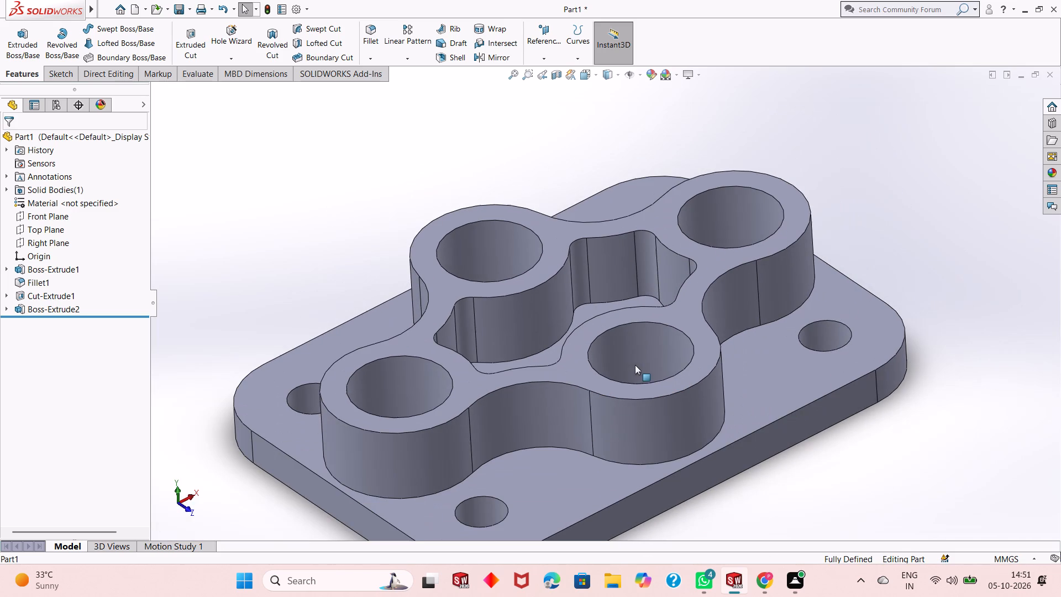
middle_drag(618, 395, 616, 342)
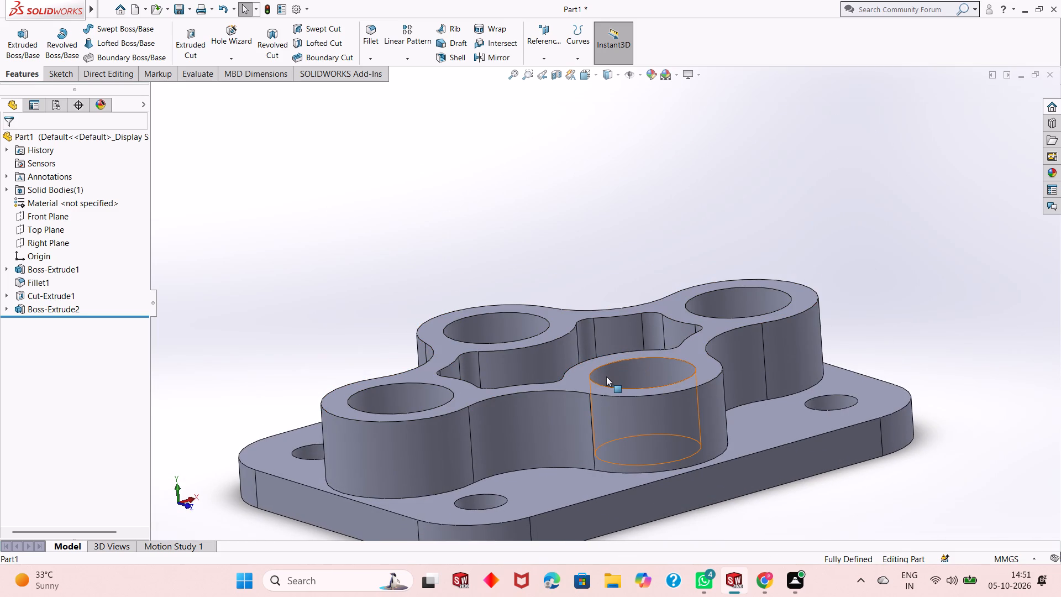
middle_drag(606, 376, 593, 391)
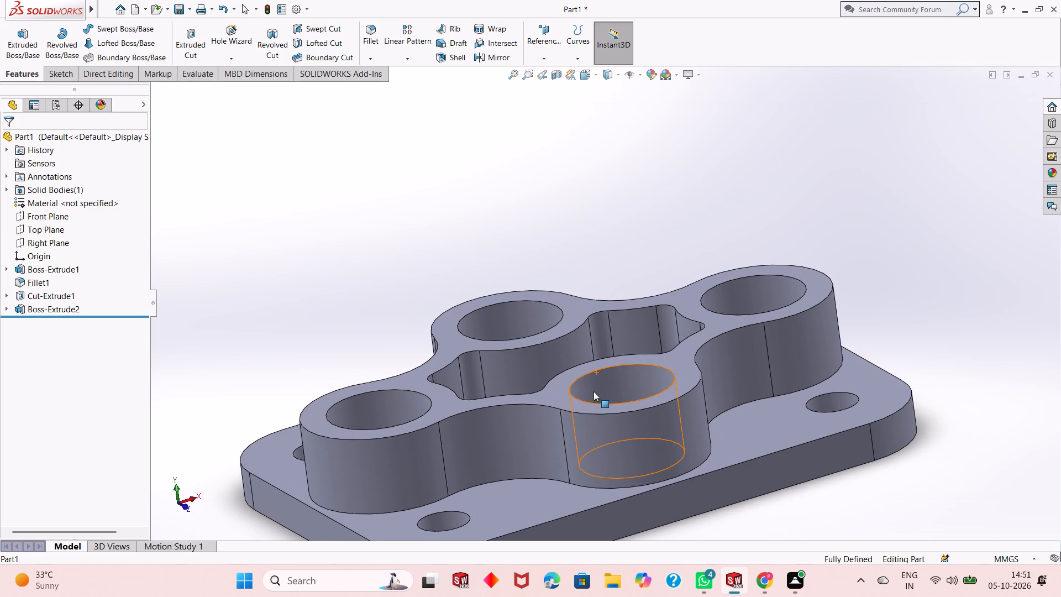
middle_drag(593, 395, 591, 417)
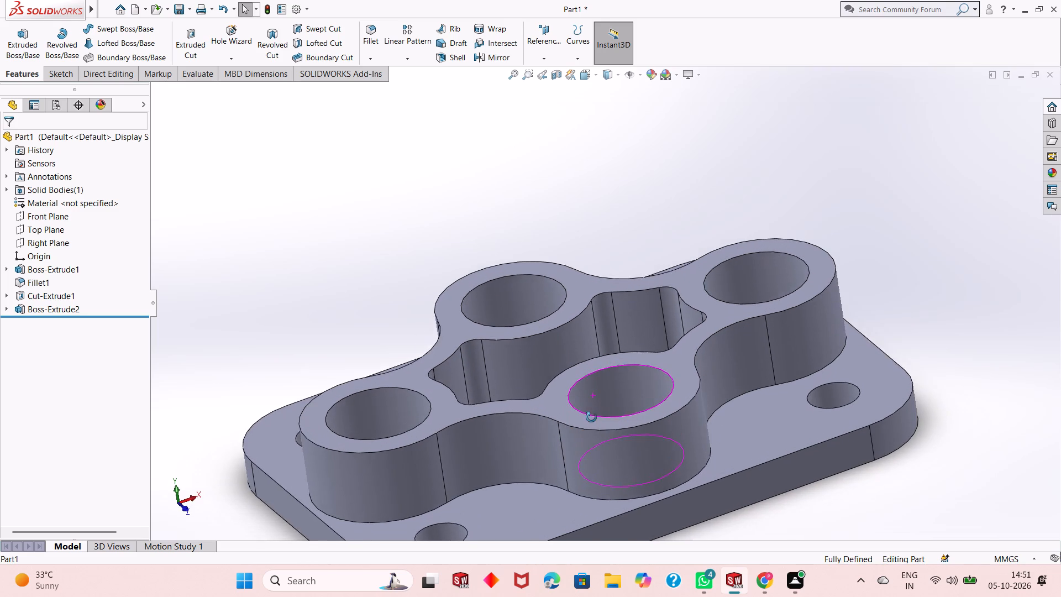
middle_drag(591, 417, 591, 428)
scroll(587, 417, up, 2)
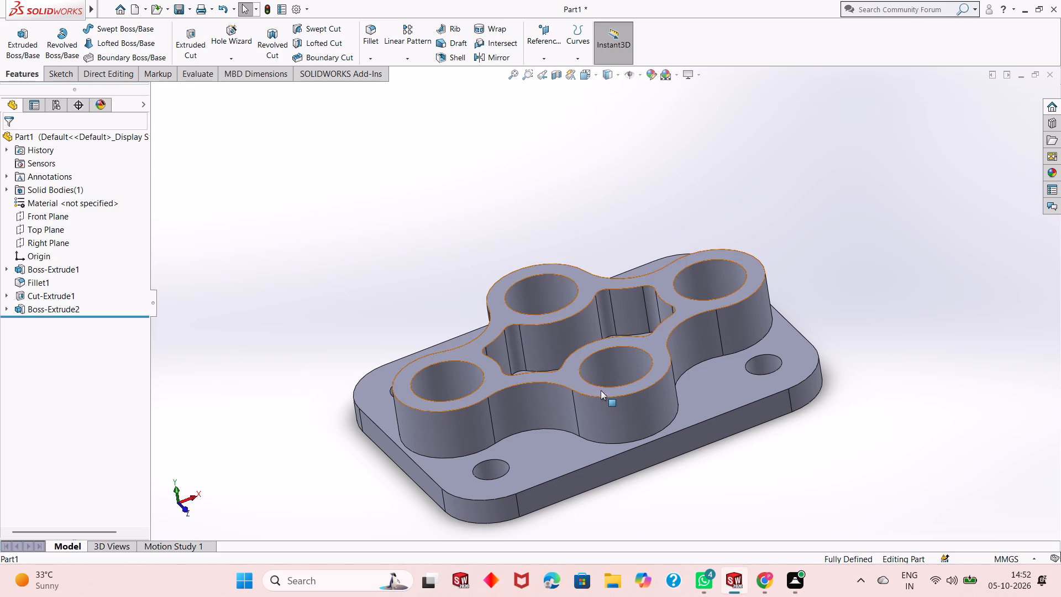
middle_drag(818, 434, 827, 409)
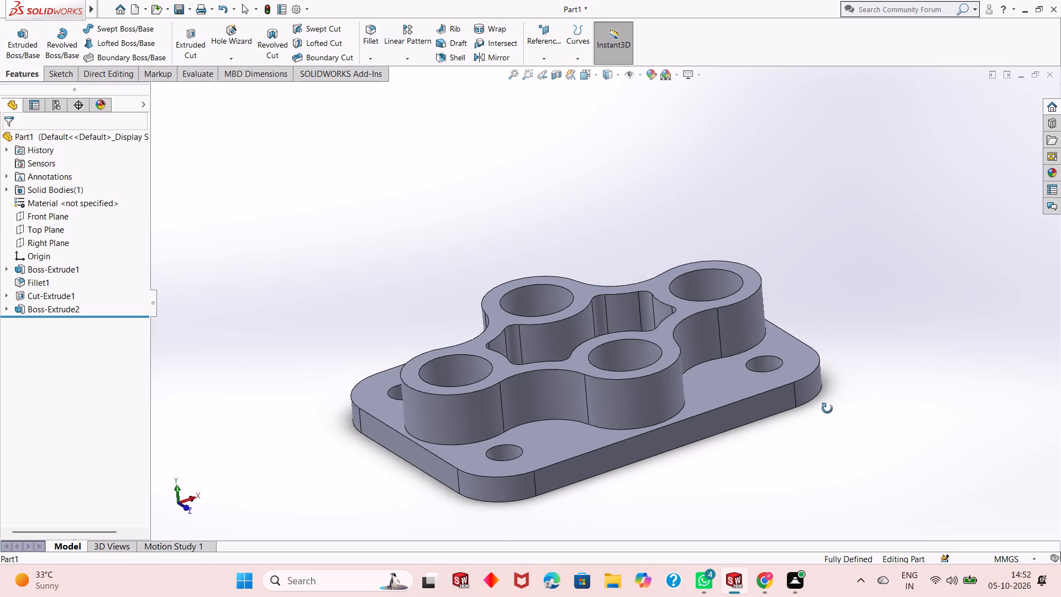
middle_drag(827, 409, 821, 418)
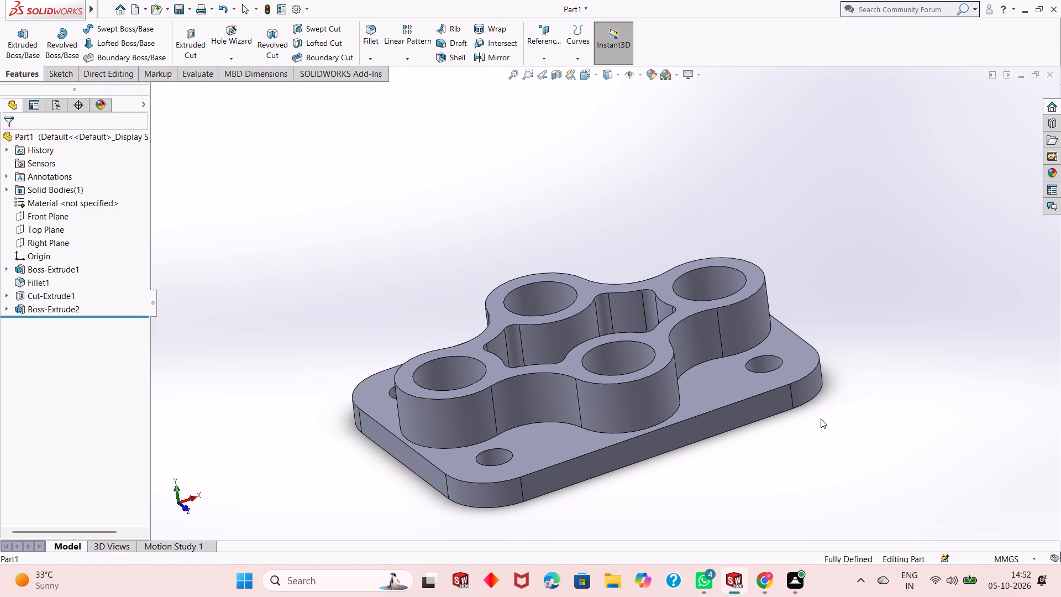
middle_drag(715, 386, 727, 387)
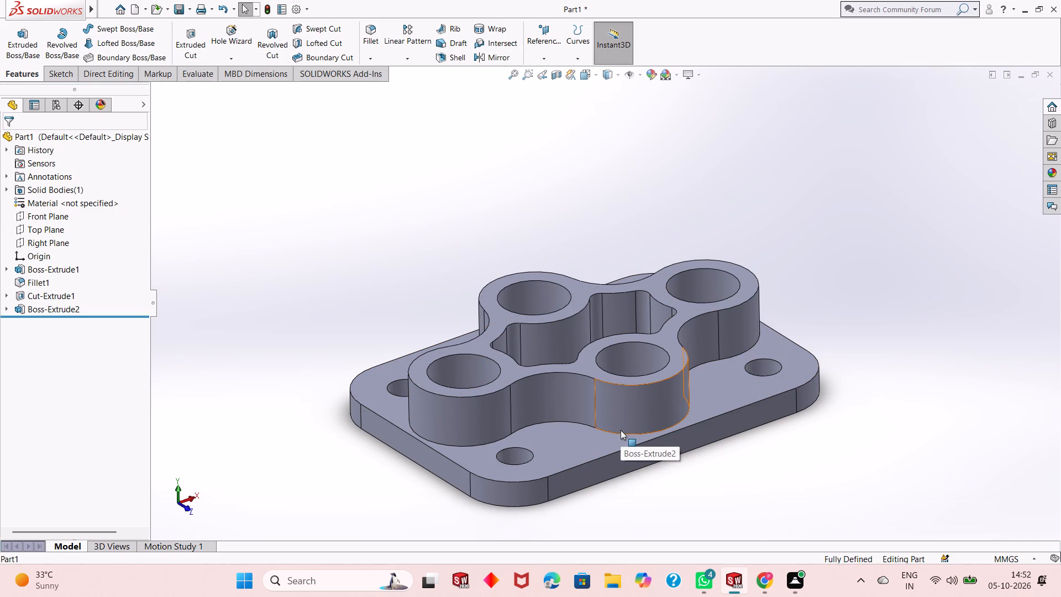
middle_drag(745, 453, 742, 419)
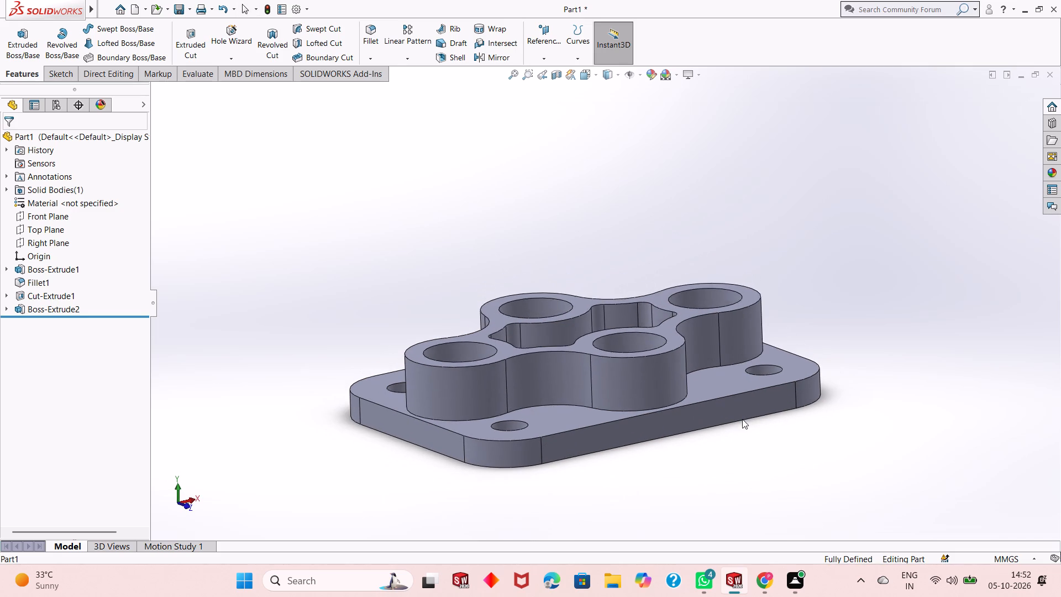
Preview a planar section view through the Front Plane at 0 mm offset, inspect the cut rings and plate, and cancel it.
double_click(555, 77)
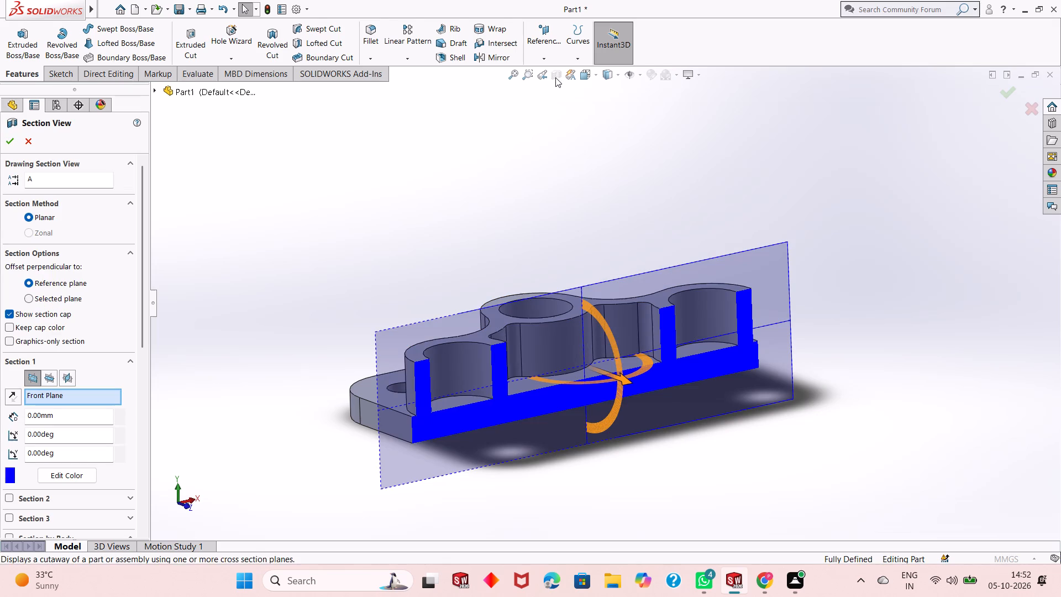
middle_drag(687, 488, 678, 473)
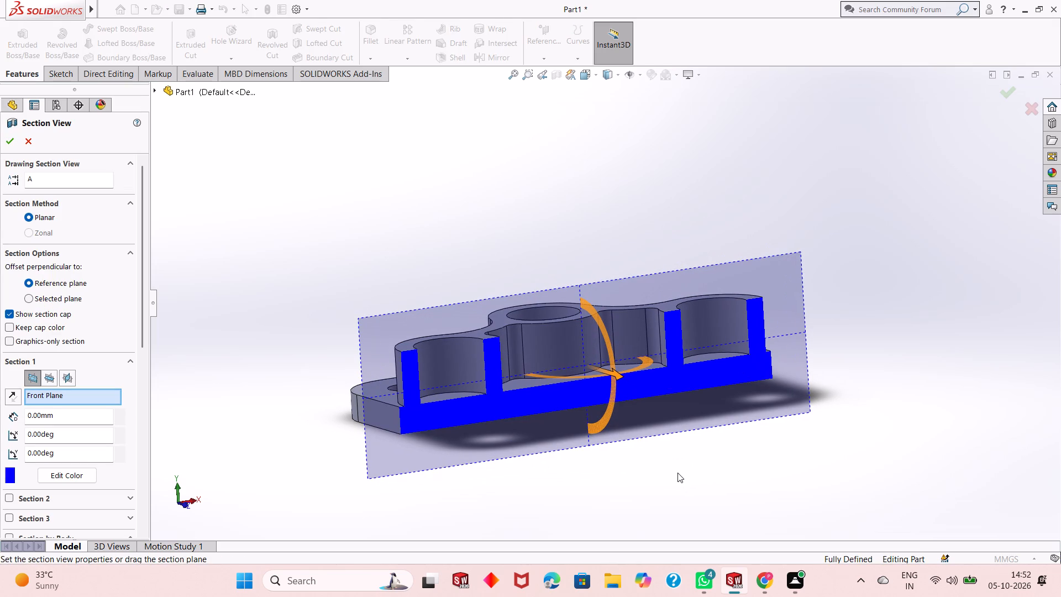
middle_drag(654, 498, 640, 465)
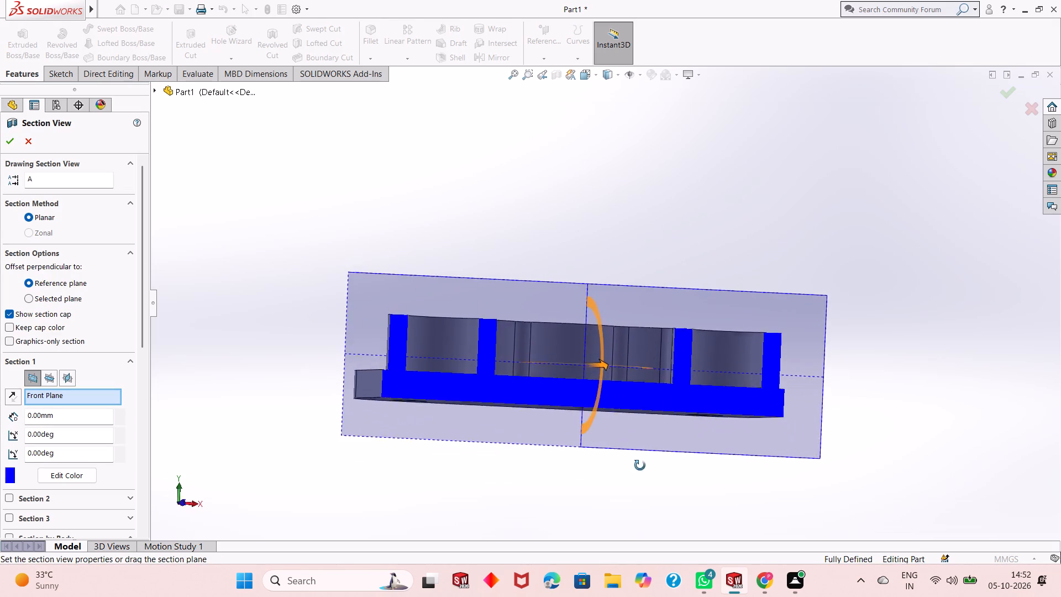
middle_drag(640, 465, 634, 503)
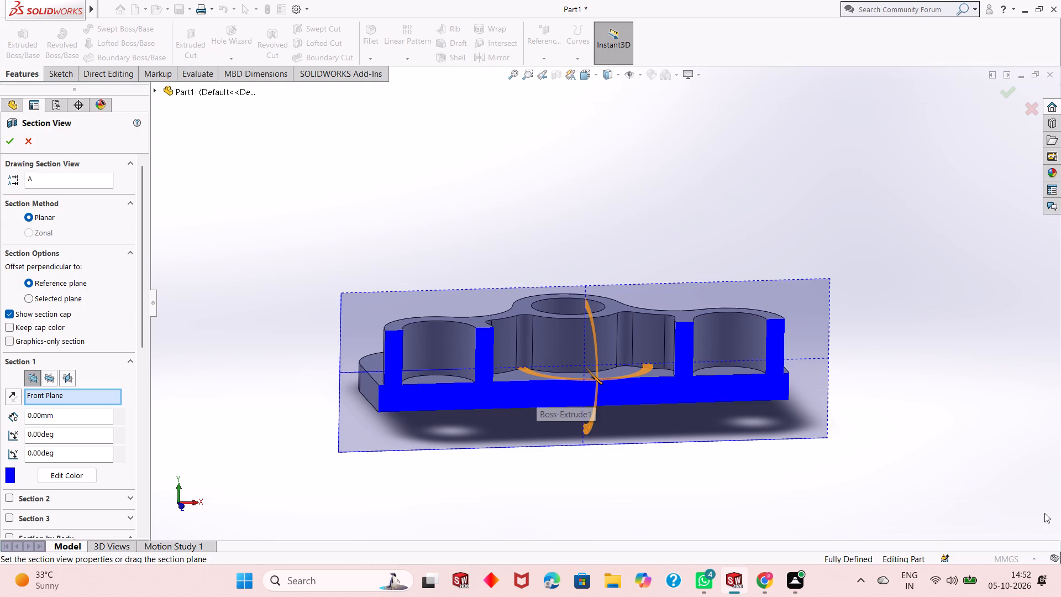
middle_drag(623, 454, 624, 454)
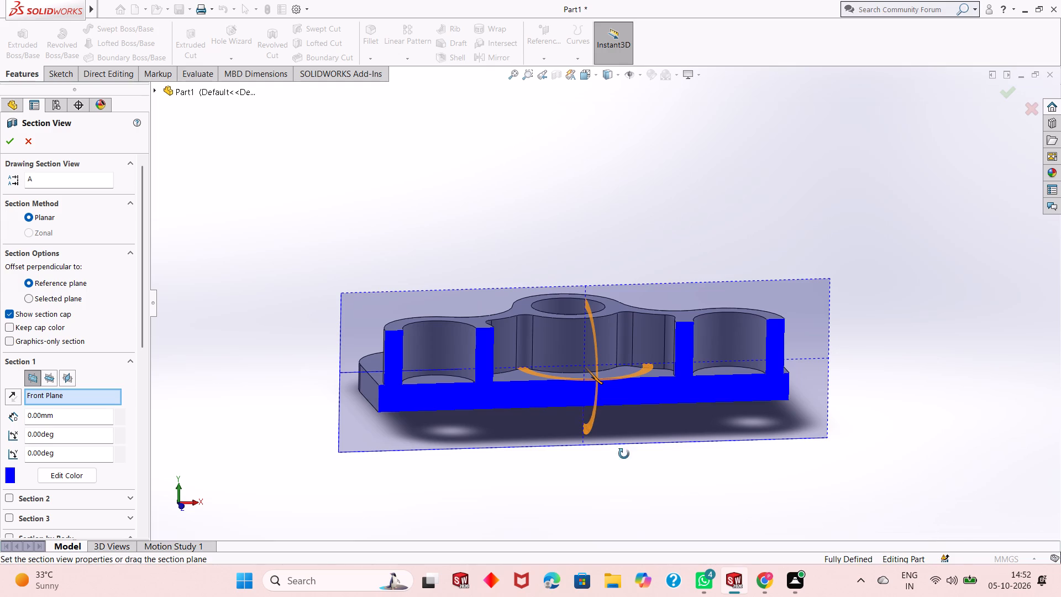
middle_drag(624, 454, 616, 485)
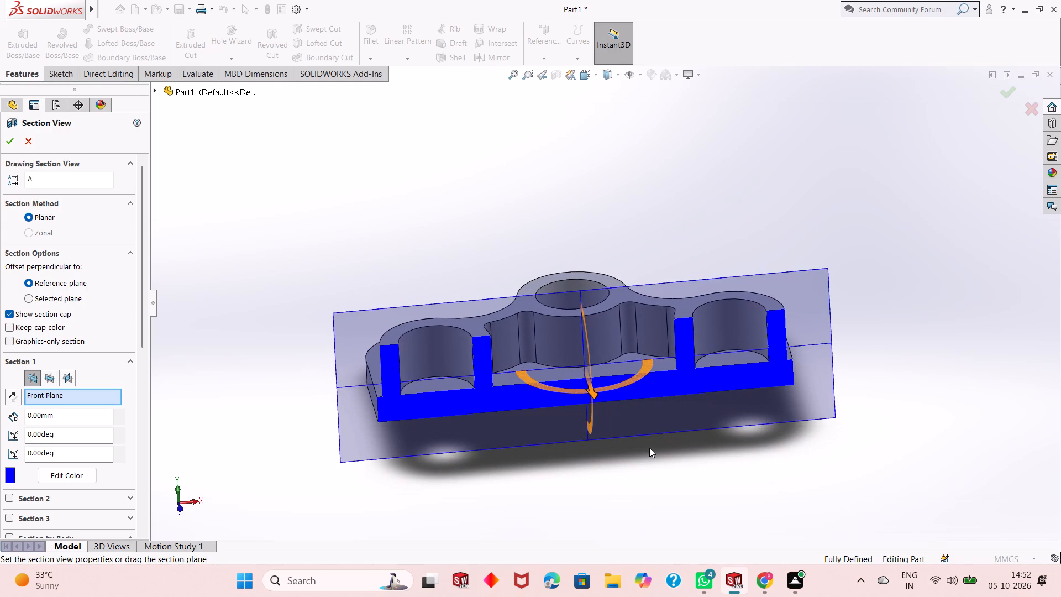
key(Escape)
Undo the 15 mm boss extrusion and exit the four-ring profile sketch.
middle_drag(635, 398, 662, 521)
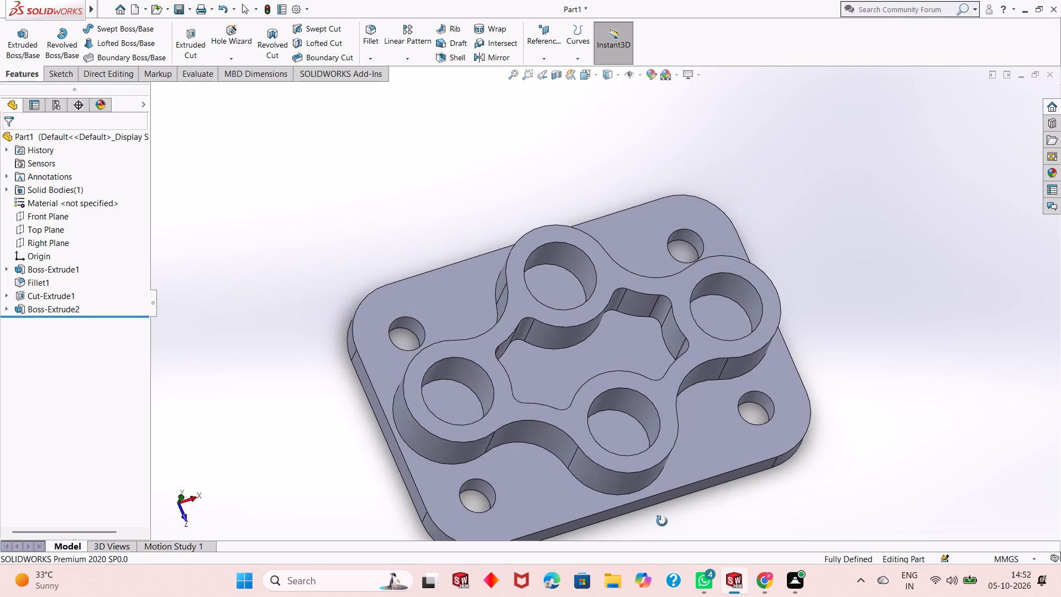
middle_drag(662, 521, 656, 478)
key(ctrl+z)
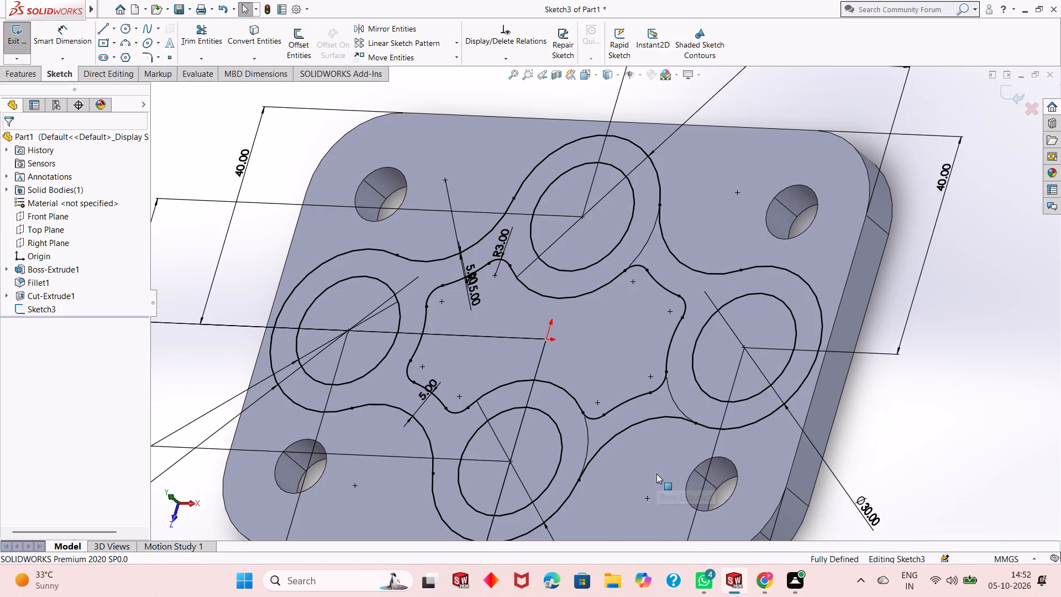
scroll(455, 338, up, 1)
middle_drag(474, 342, 494, 340)
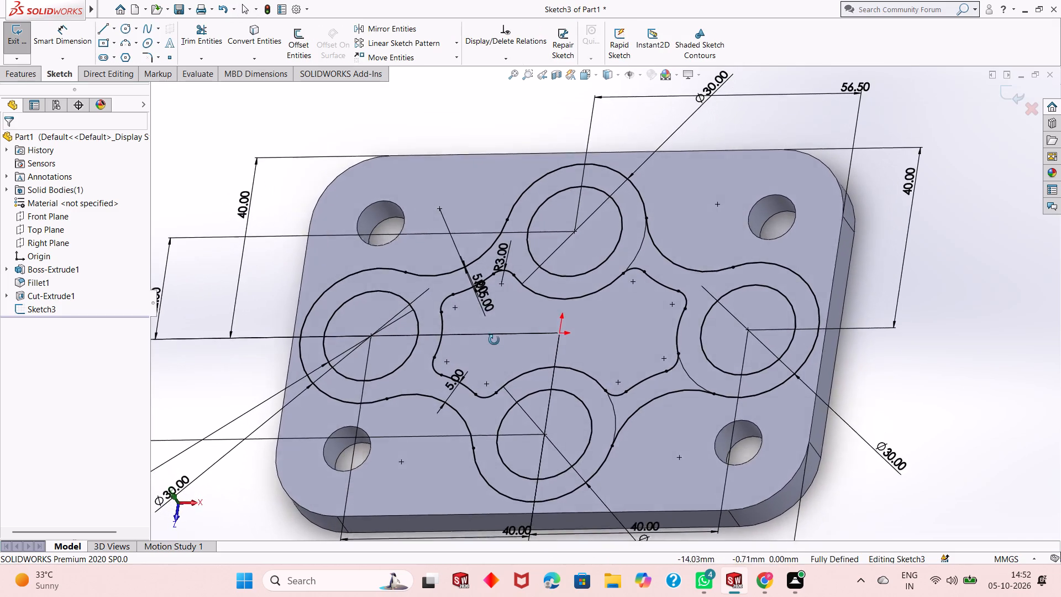
middle_drag(494, 340, 500, 352)
middle_drag(609, 364, 624, 299)
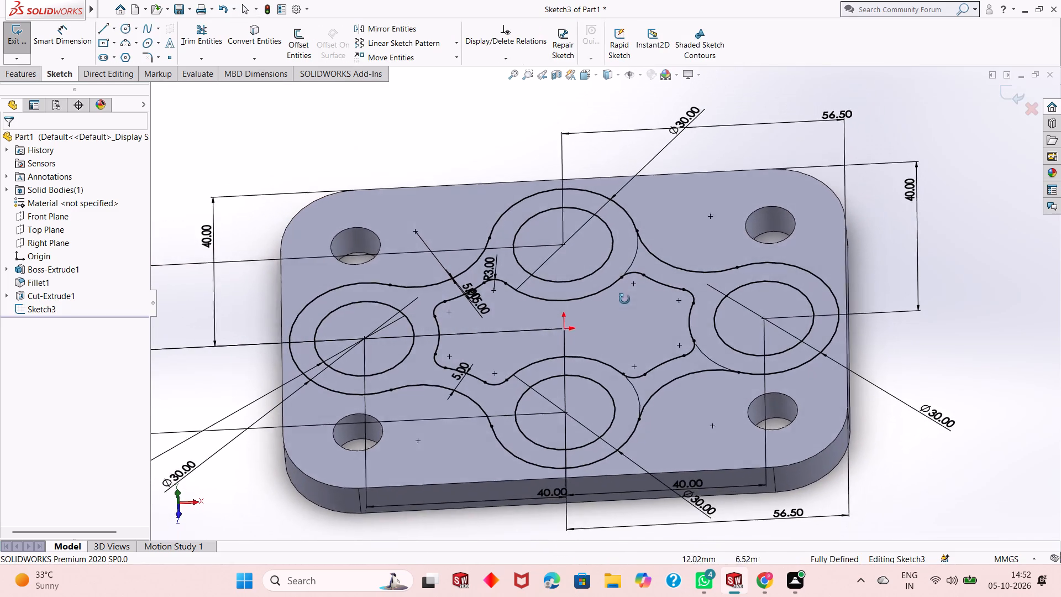
middle_drag(624, 299, 626, 263)
click(1005, 93)
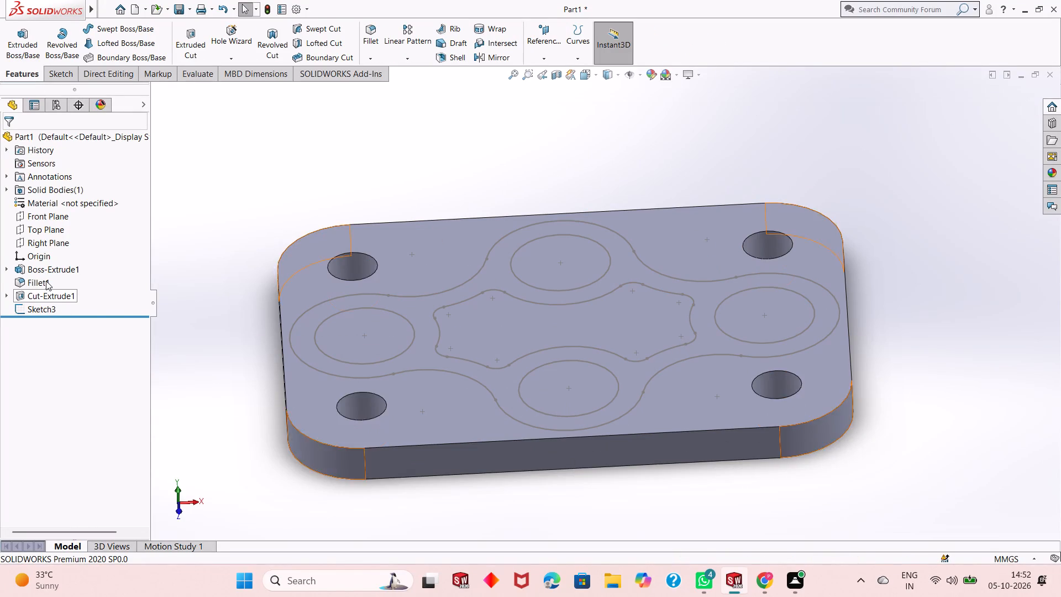
Review the extrusion settings of the base plate and close them.
click(56, 267)
click(68, 237)
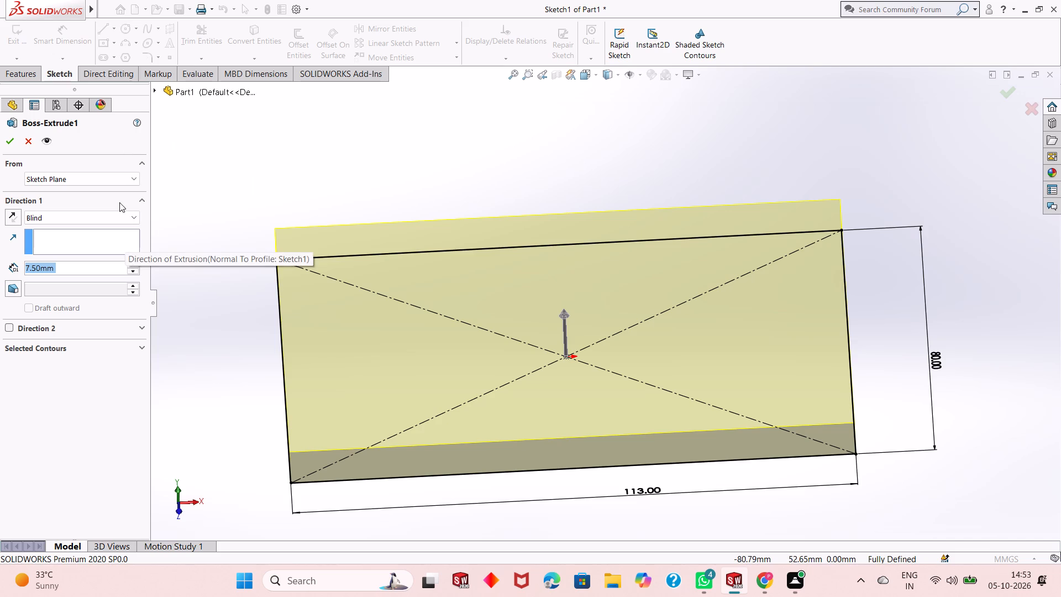
click(25, 139)
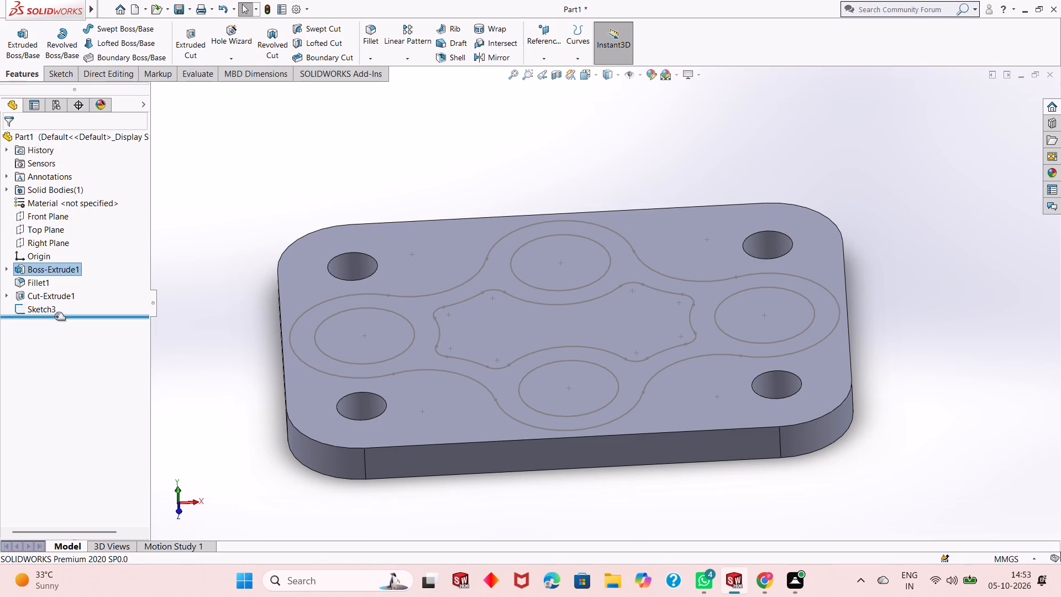
Reopen the four-ring profile sketch on the plate for editing and view it square-on from the top.
click(51, 296)
click(48, 303)
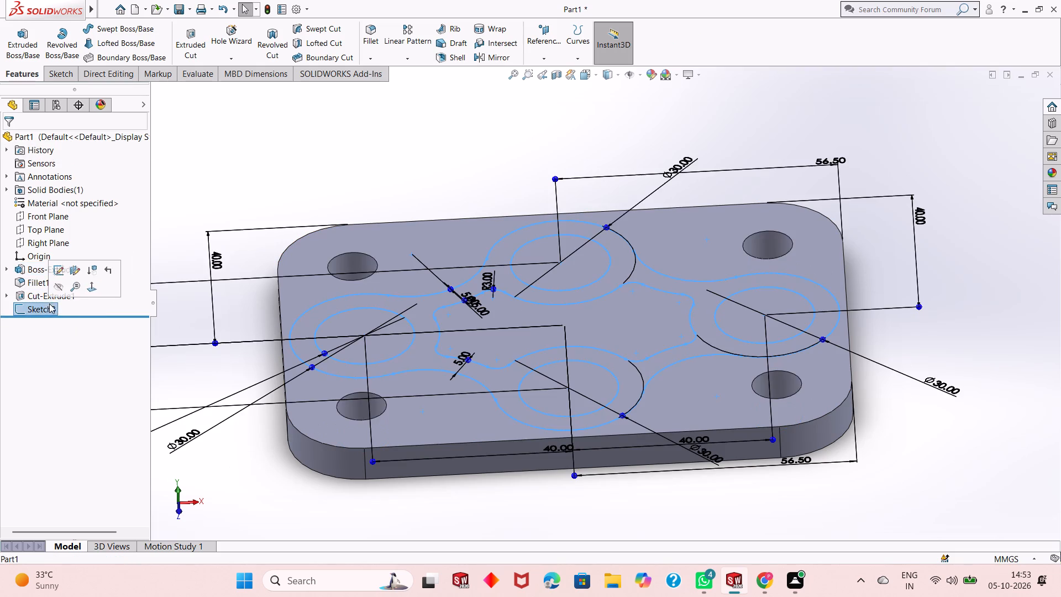
click(60, 274)
scroll(546, 368, up, 1)
scroll(564, 293, down, 2)
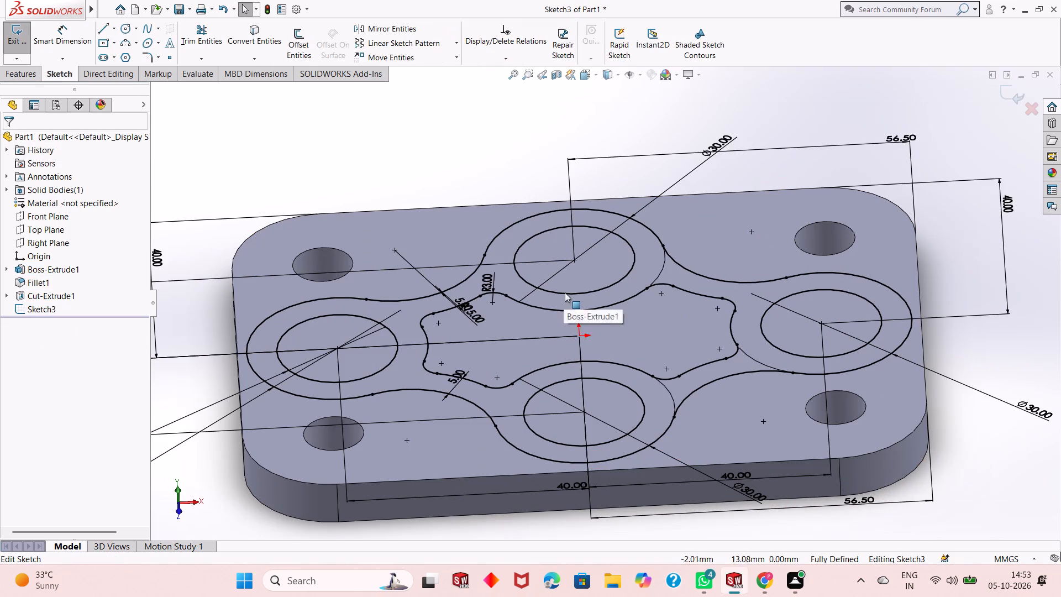
middle_drag(587, 317, 588, 342)
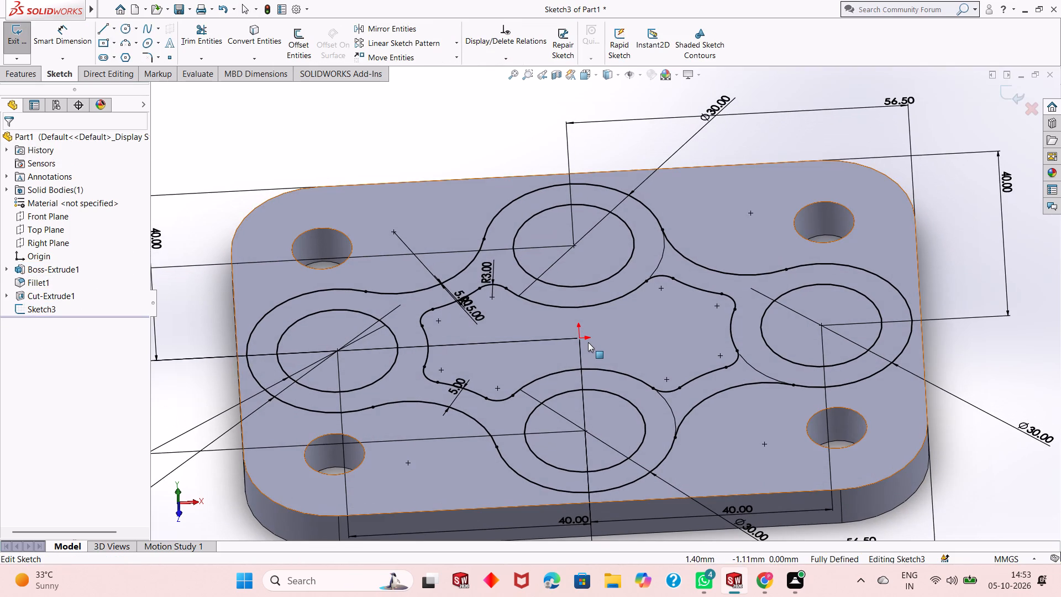
middle_drag(616, 351, 606, 281)
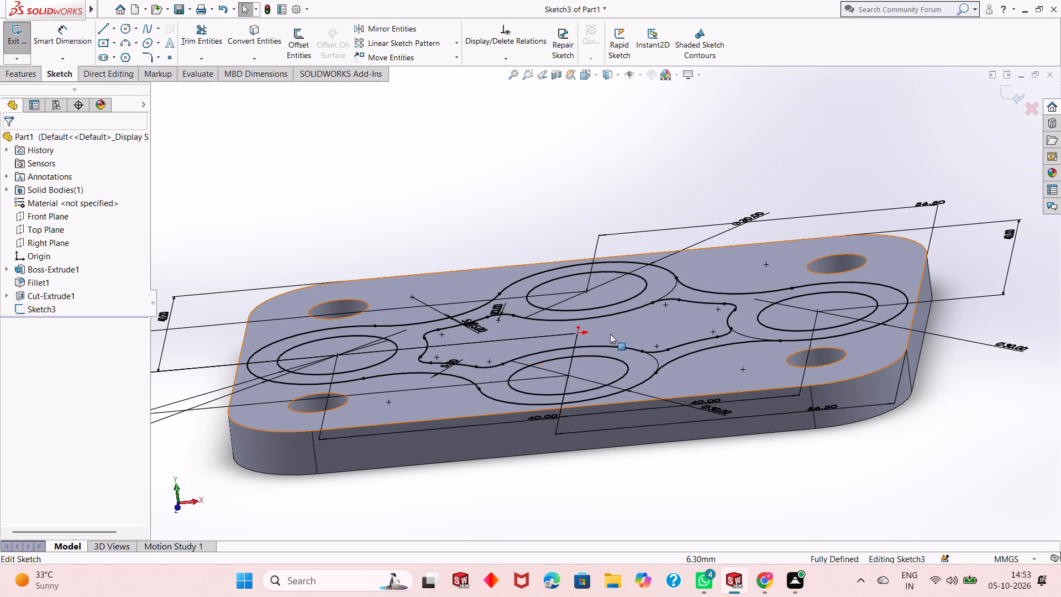
middle_drag(593, 347, 597, 327)
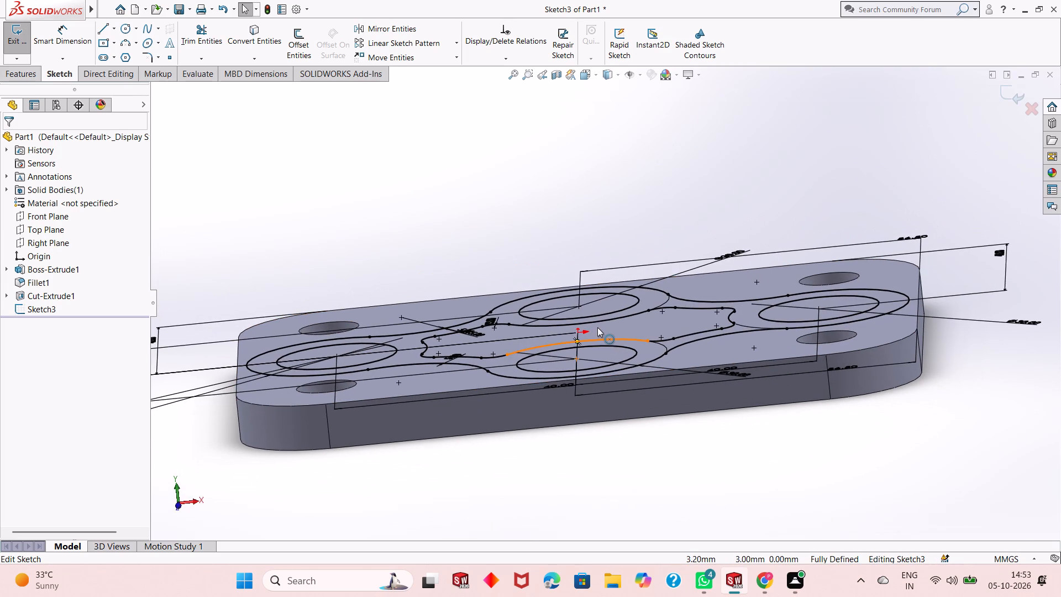
middle_drag(597, 327, 636, 321)
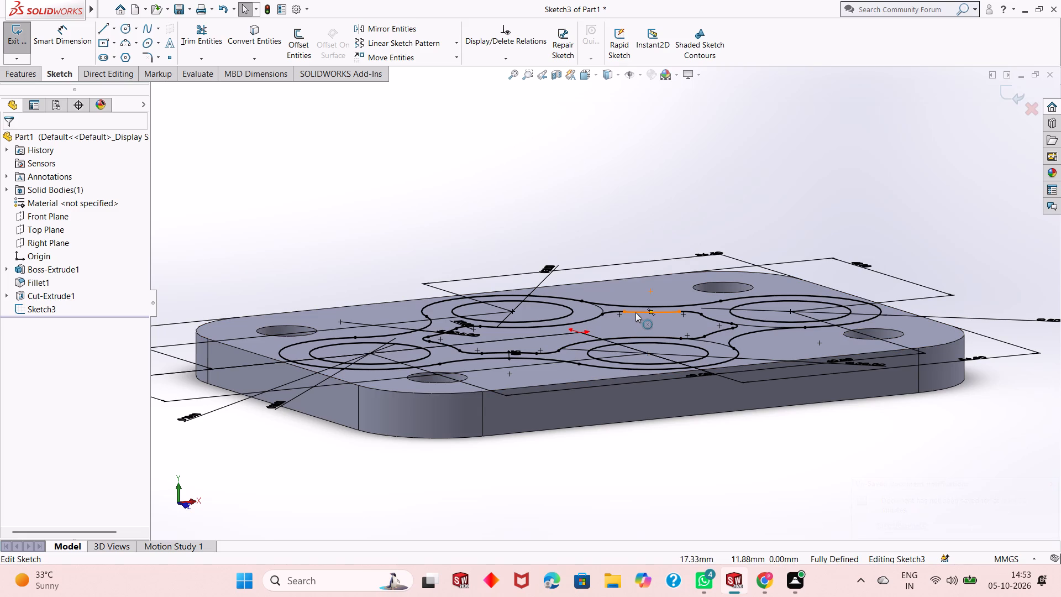
key(ctrl+6)
key(ctrl+8)
scroll(635, 312, down, 1)
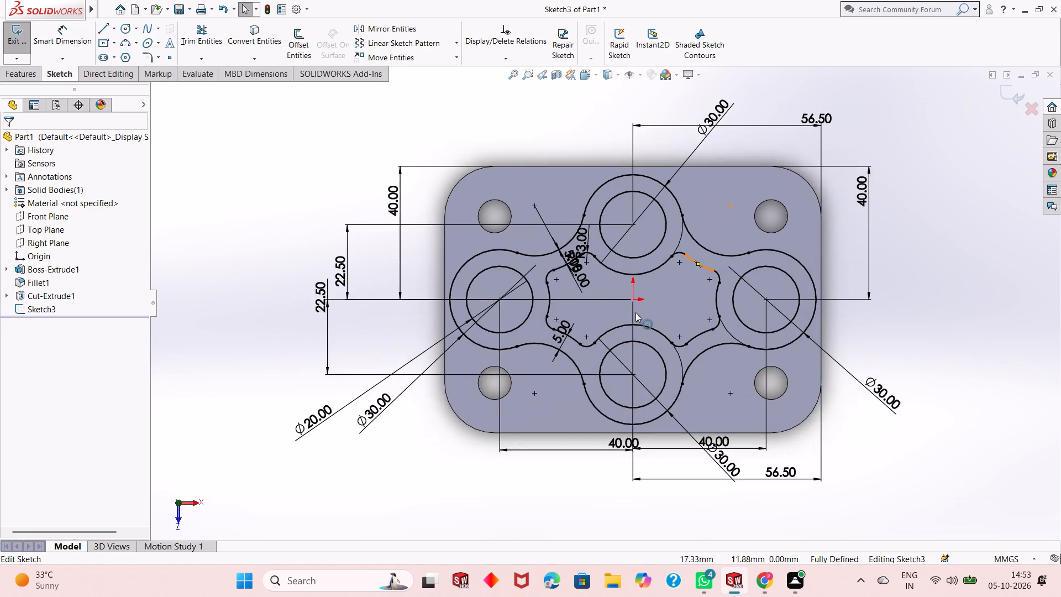
scroll(665, 292, down, 3)
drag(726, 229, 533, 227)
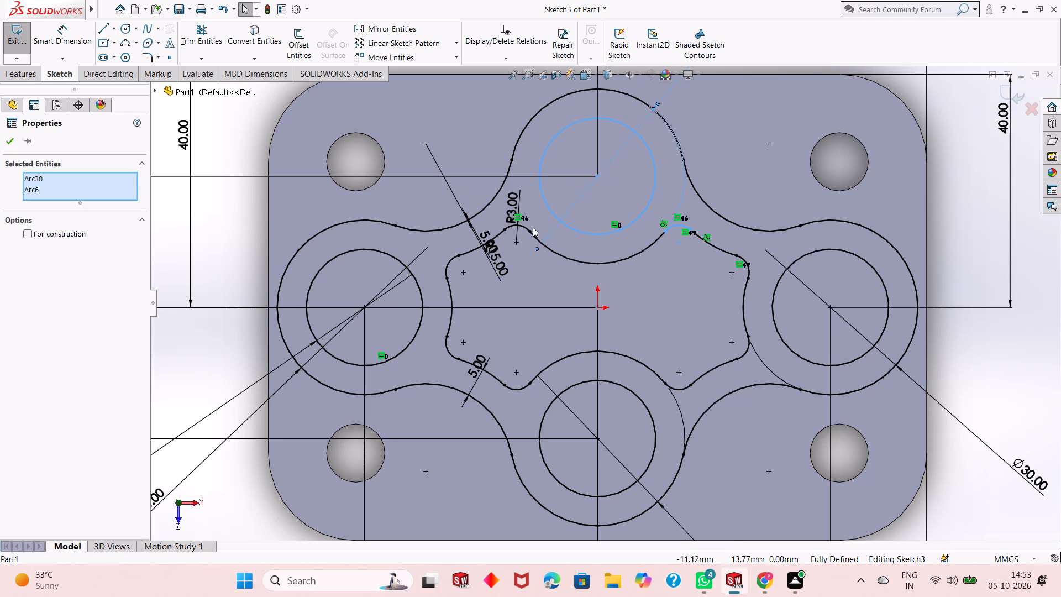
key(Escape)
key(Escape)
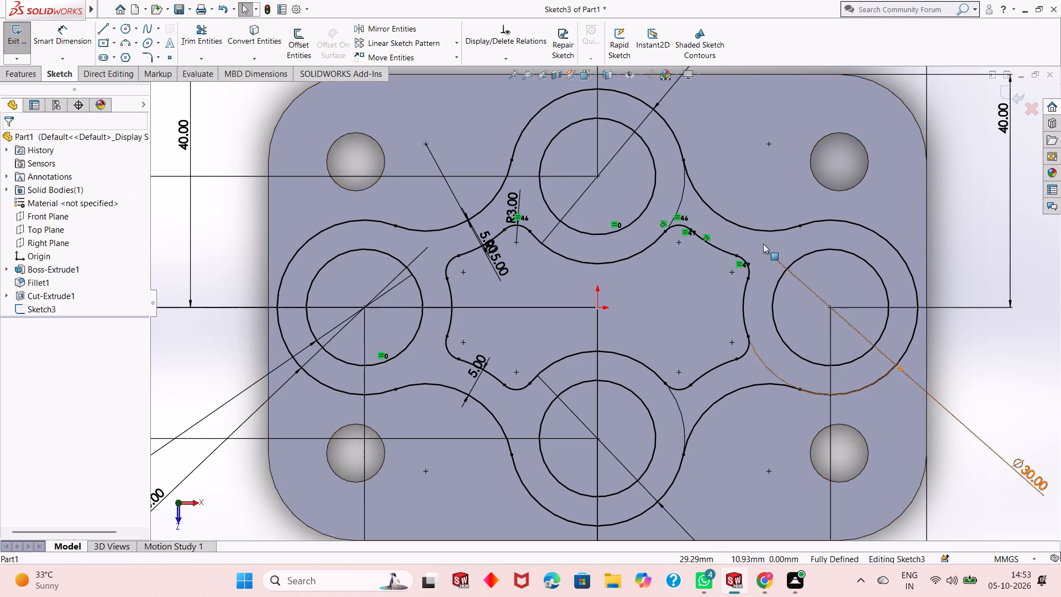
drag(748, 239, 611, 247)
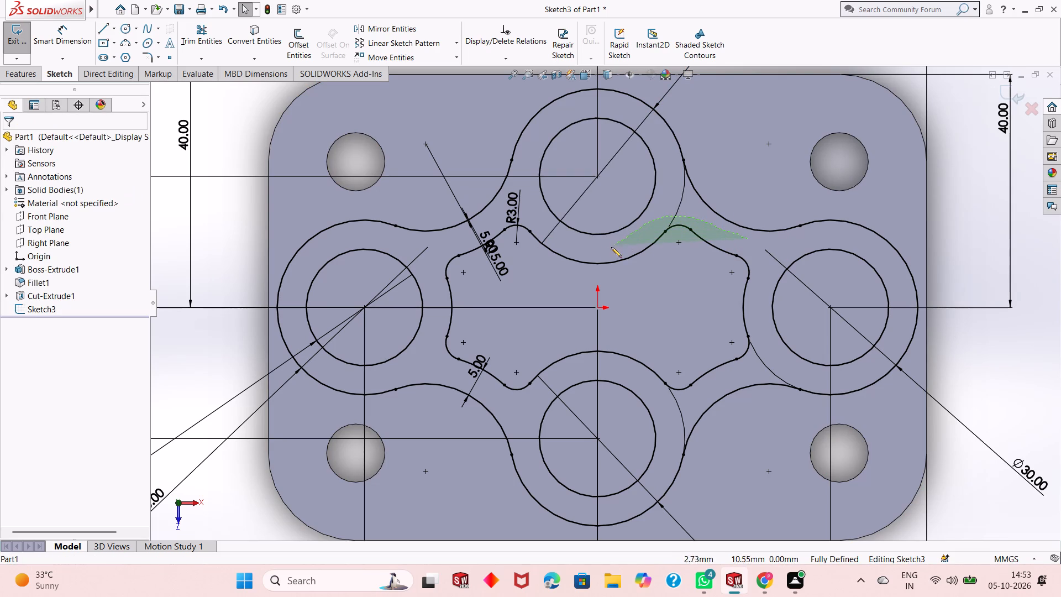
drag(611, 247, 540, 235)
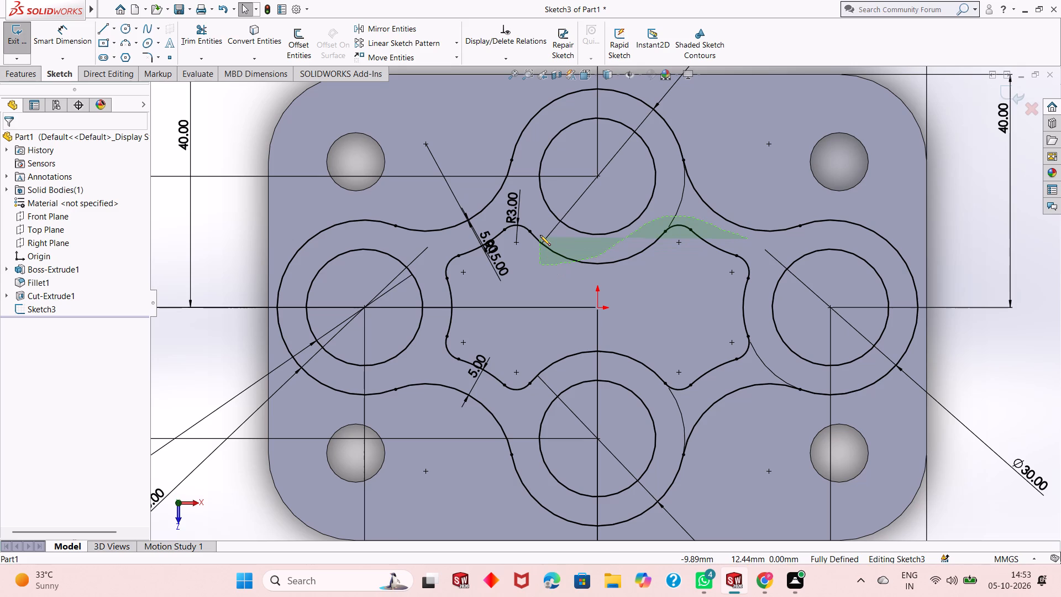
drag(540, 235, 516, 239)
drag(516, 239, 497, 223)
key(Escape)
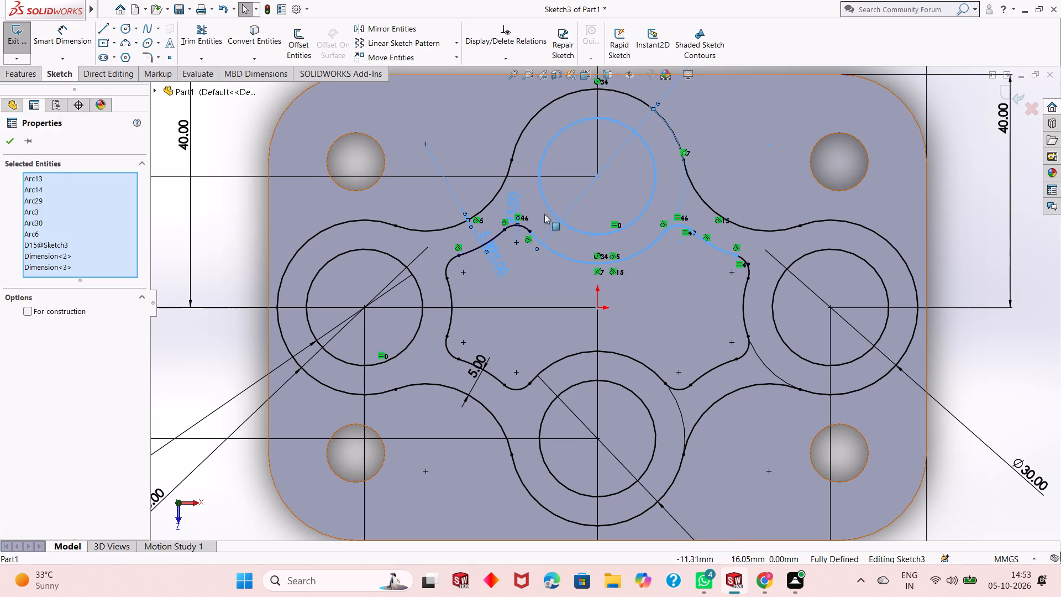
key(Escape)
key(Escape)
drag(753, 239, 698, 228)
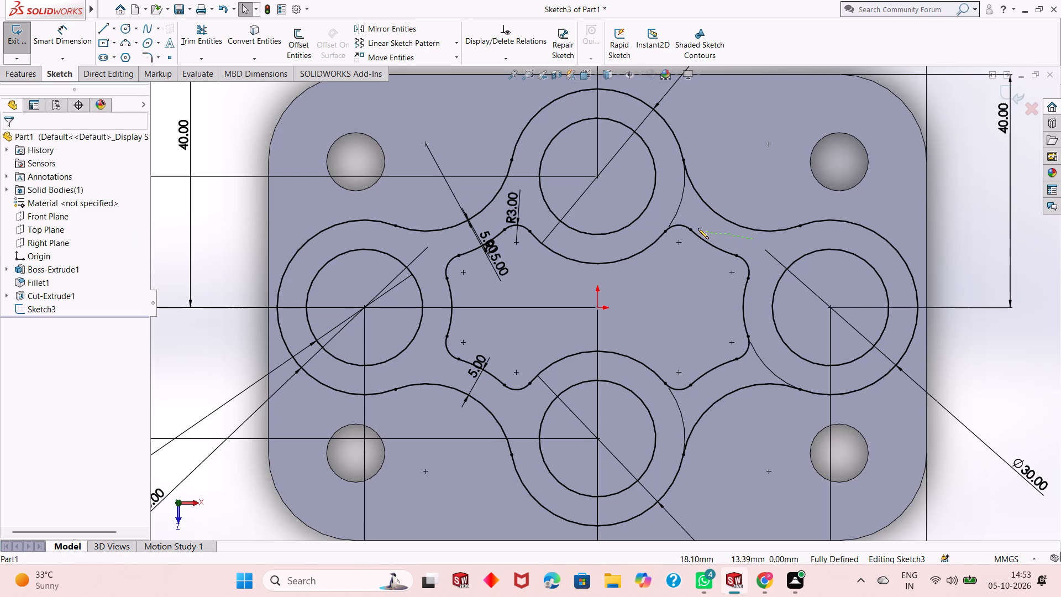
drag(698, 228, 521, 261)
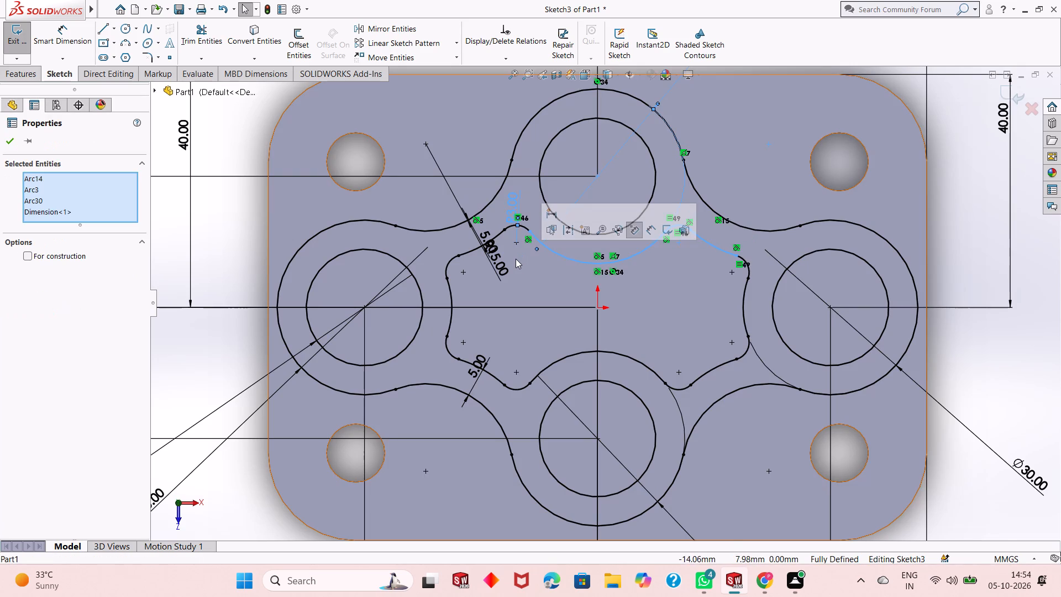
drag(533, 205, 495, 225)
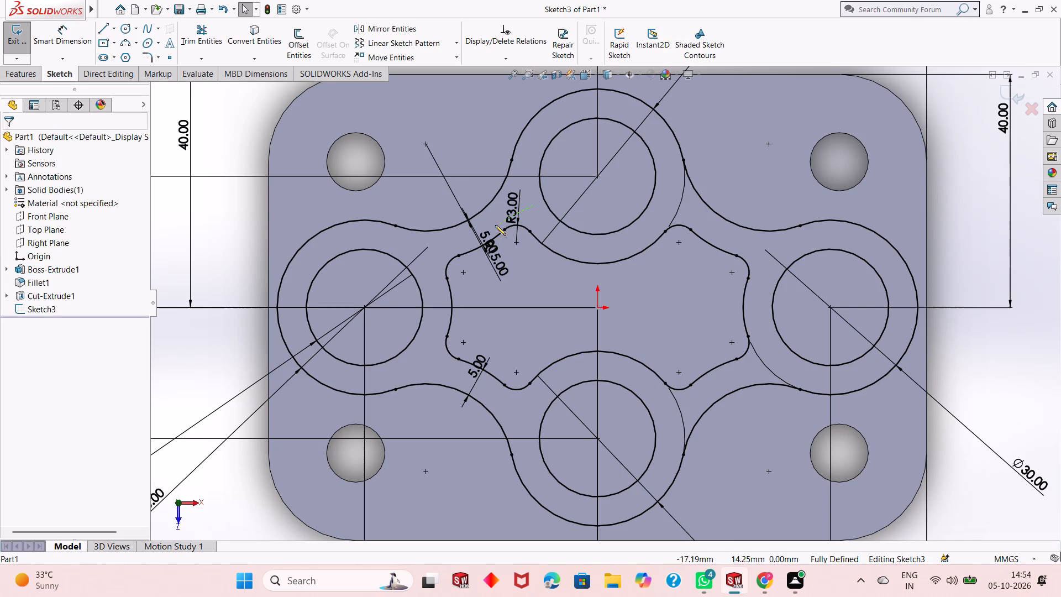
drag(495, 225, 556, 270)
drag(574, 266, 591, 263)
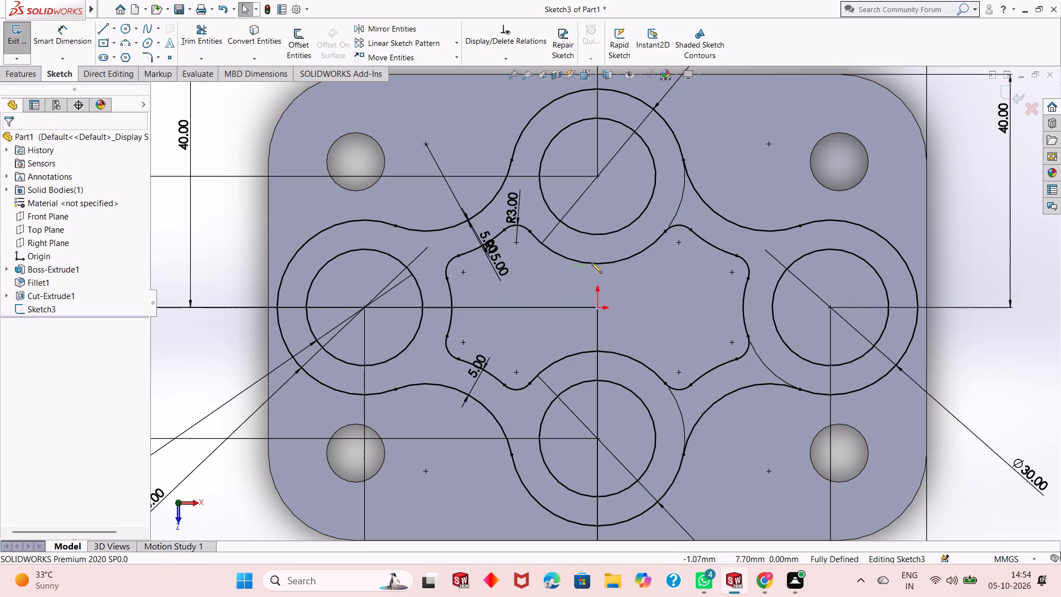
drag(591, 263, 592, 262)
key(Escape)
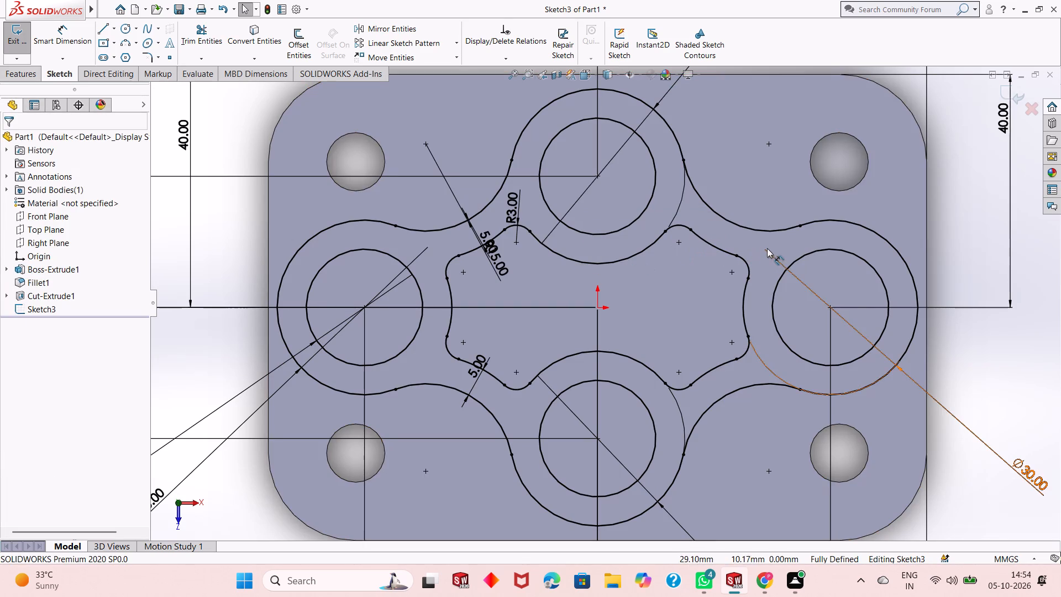
Delete the entire wavy inner pocket contour between the four rings, together with the dimensions attached to it.
drag(761, 248, 554, 284)
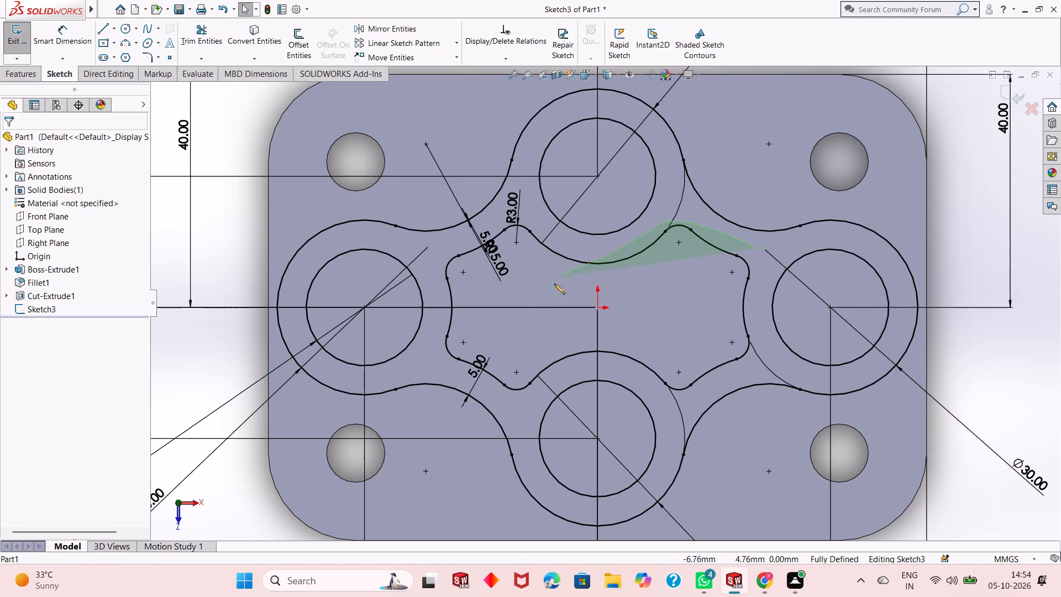
drag(554, 284, 601, 367)
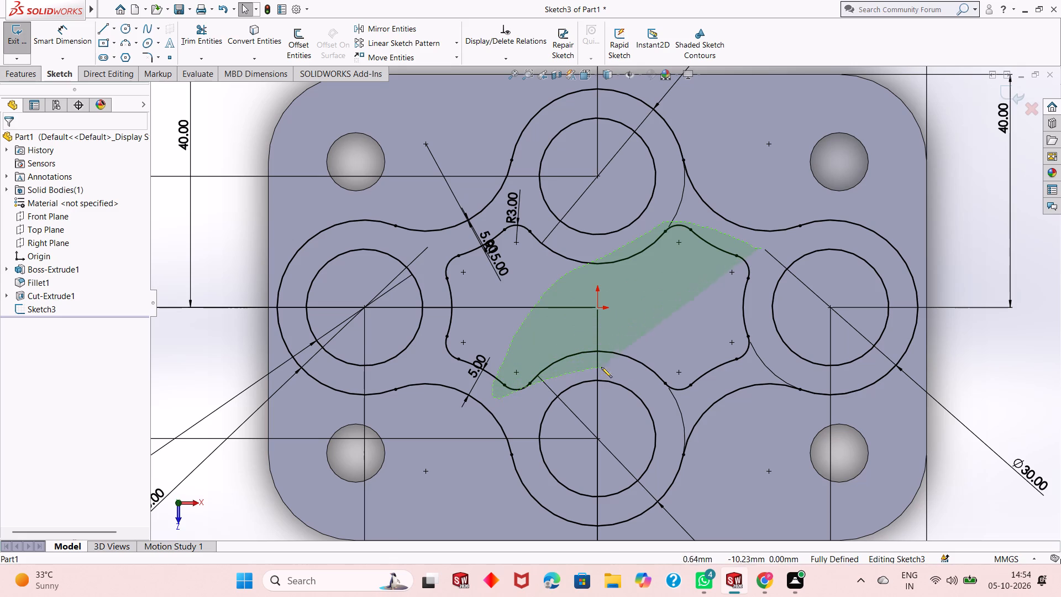
drag(601, 367, 758, 362)
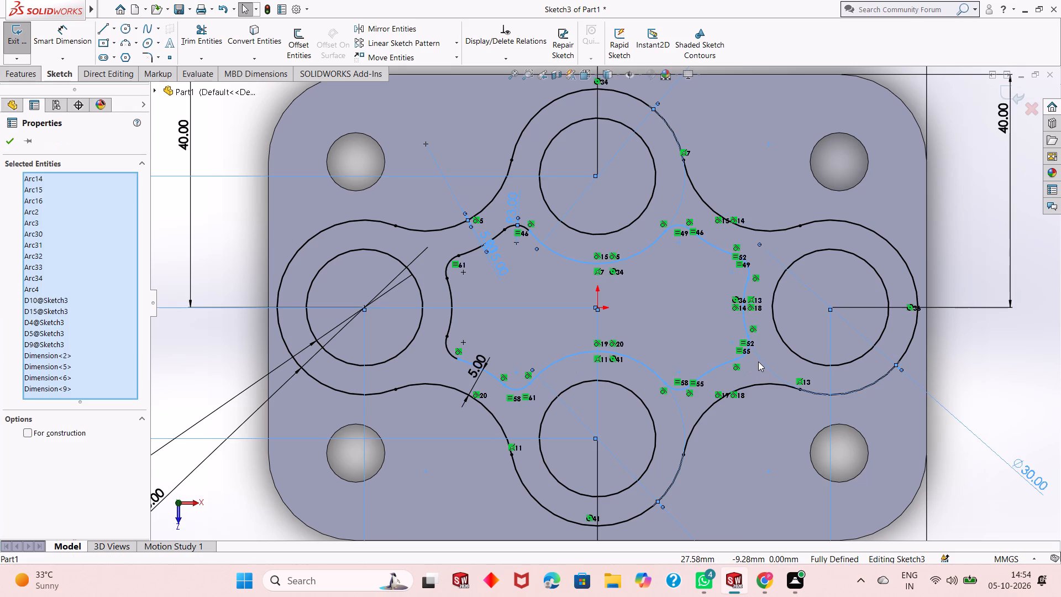
key(Delete)
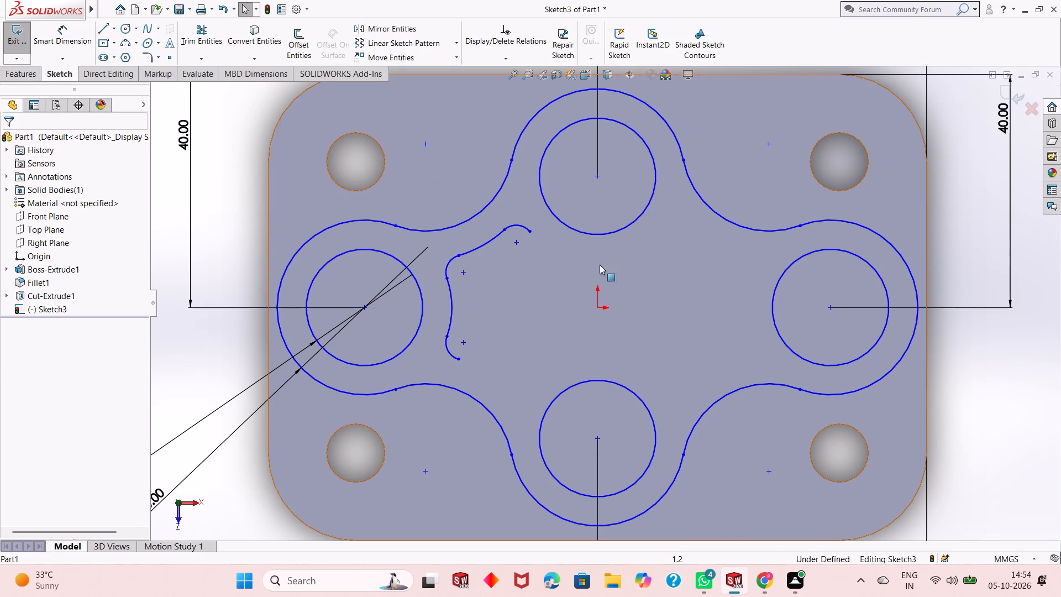
drag(549, 233, 430, 310)
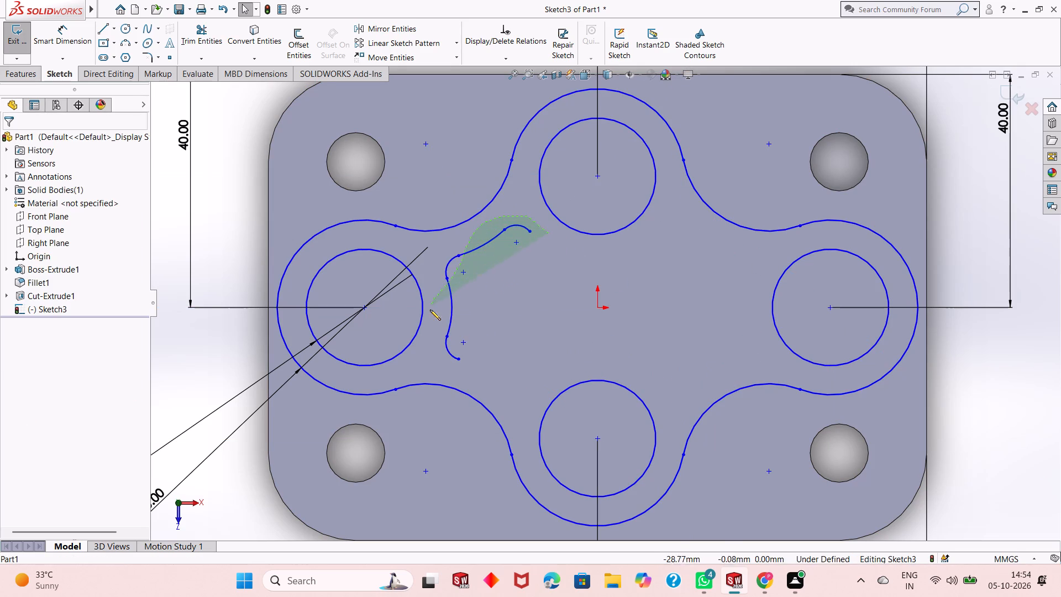
drag(430, 310, 443, 251)
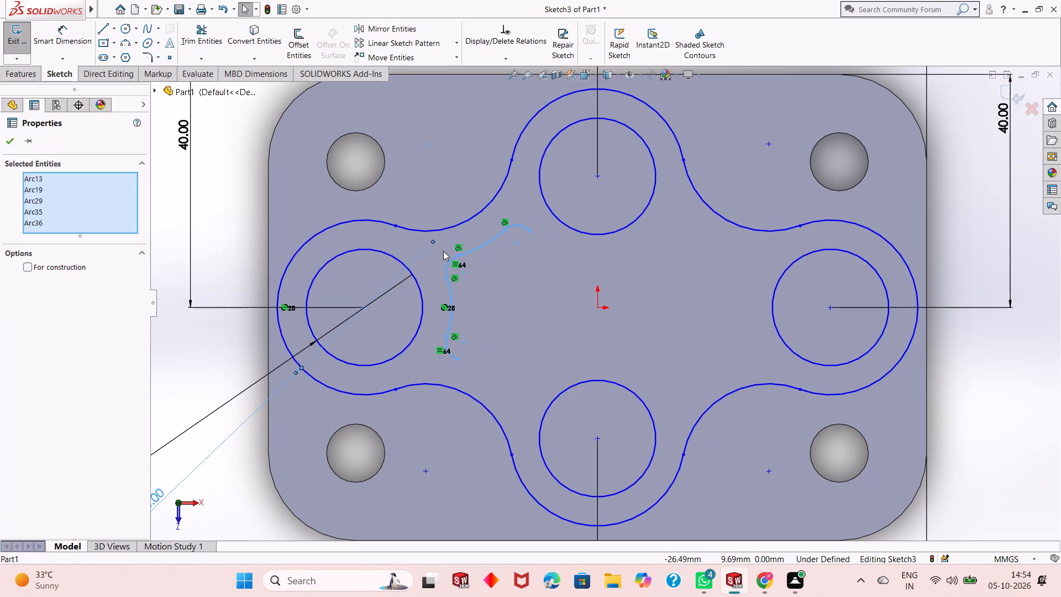
key(Delete)
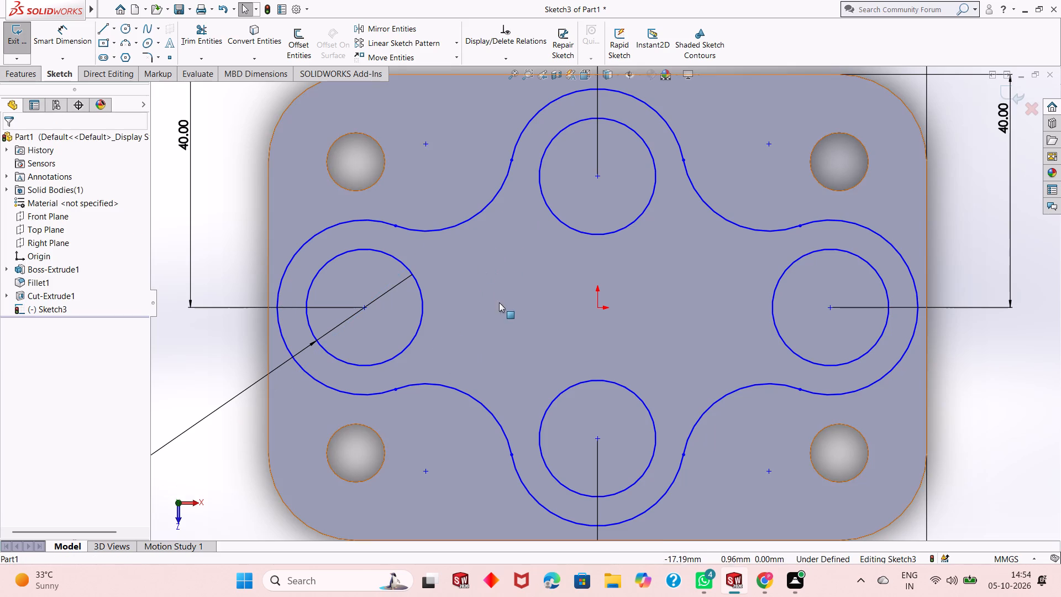
Dimension the centres of the left and right ring circles at 40 mm horizontally from the origin.
scroll(523, 309, up, 4)
scroll(634, 281, down, 2)
key(Escape)
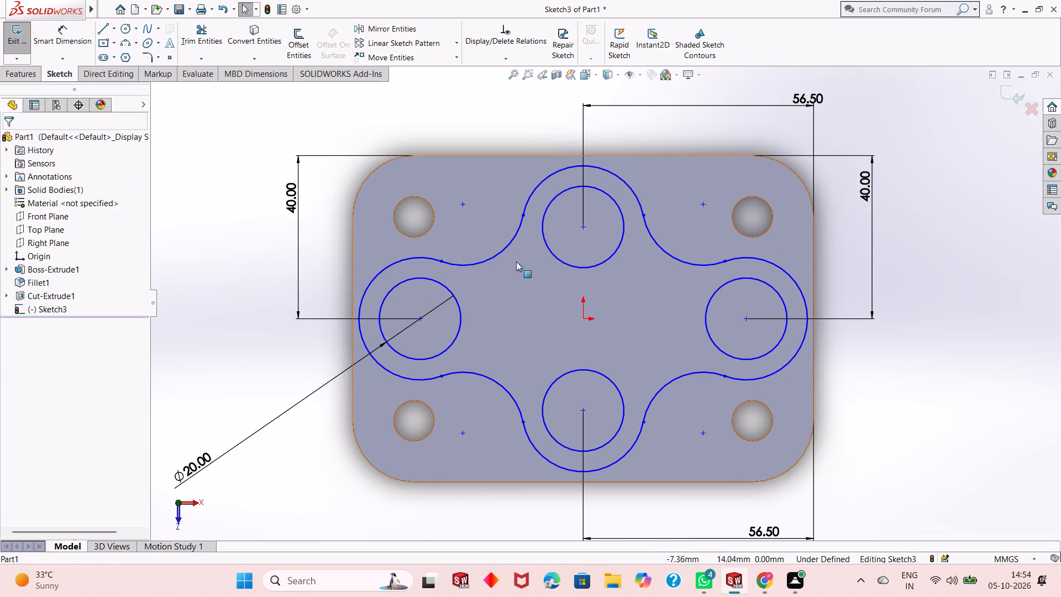
click(73, 43)
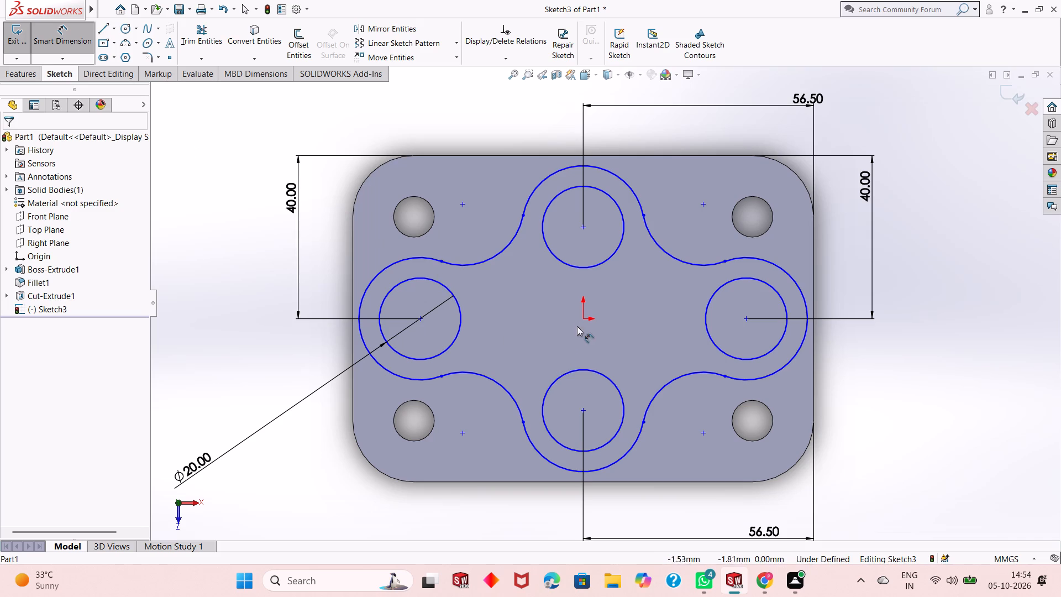
click(584, 318)
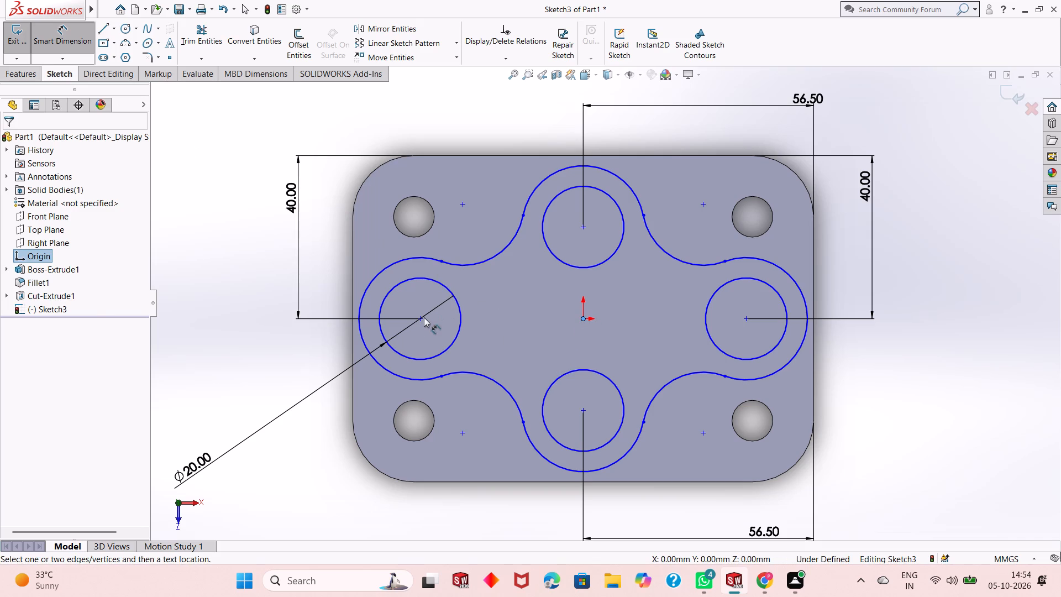
click(417, 318)
click(471, 498)
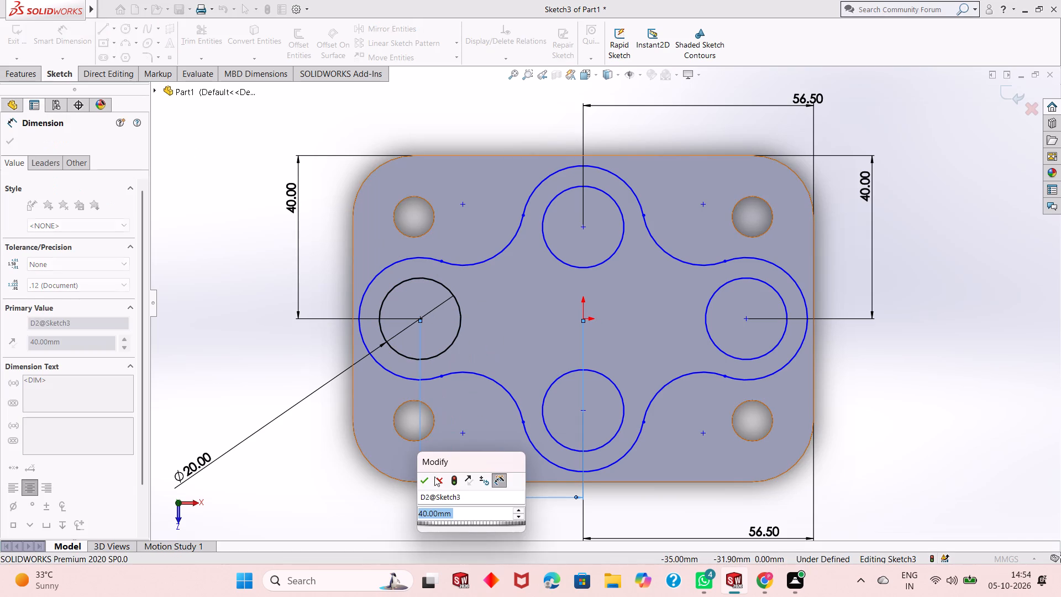
click(420, 484)
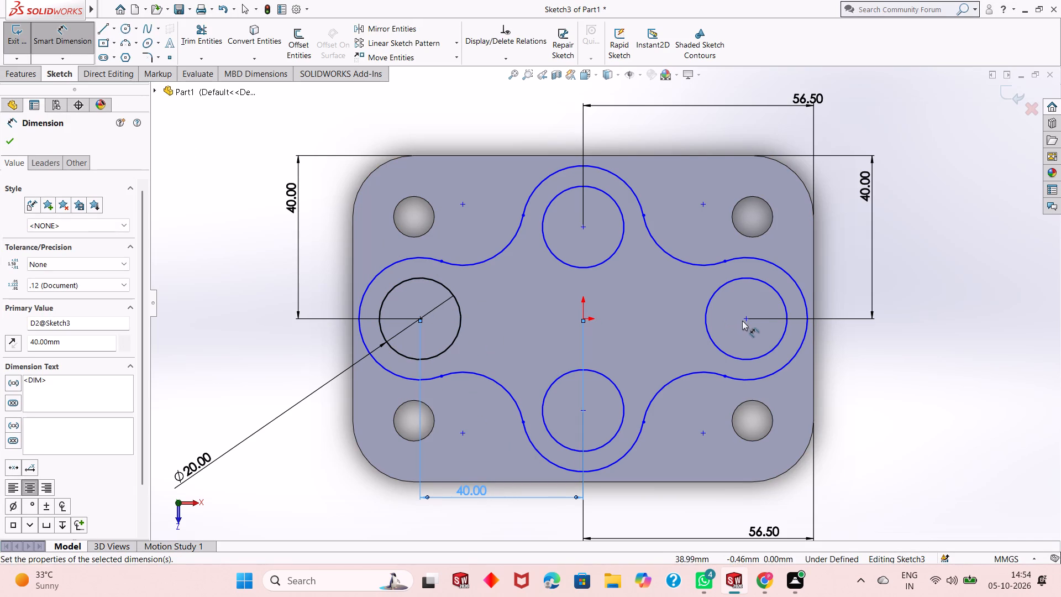
click(745, 322)
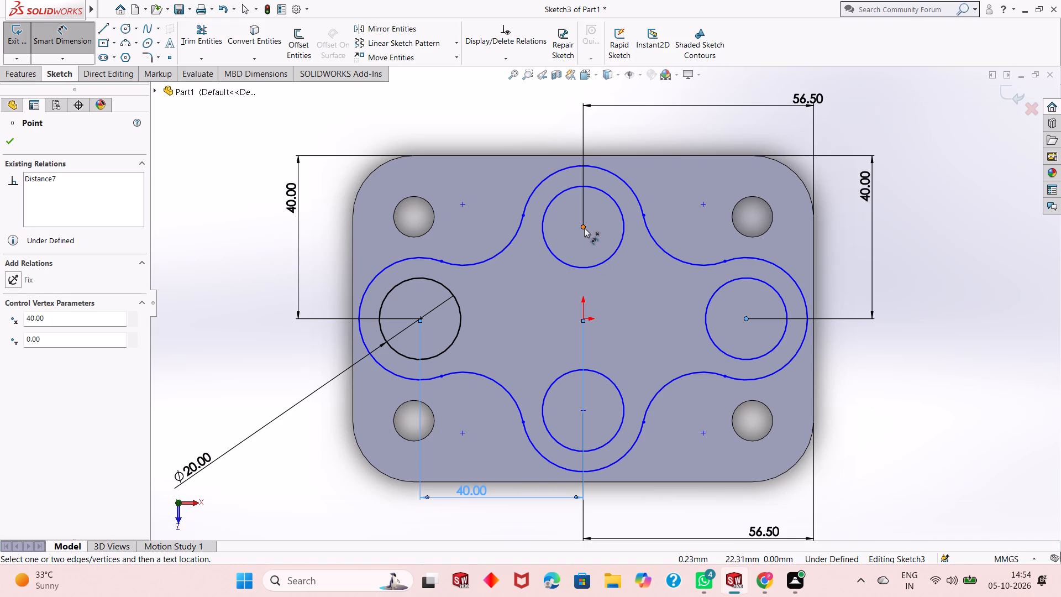
click(584, 318)
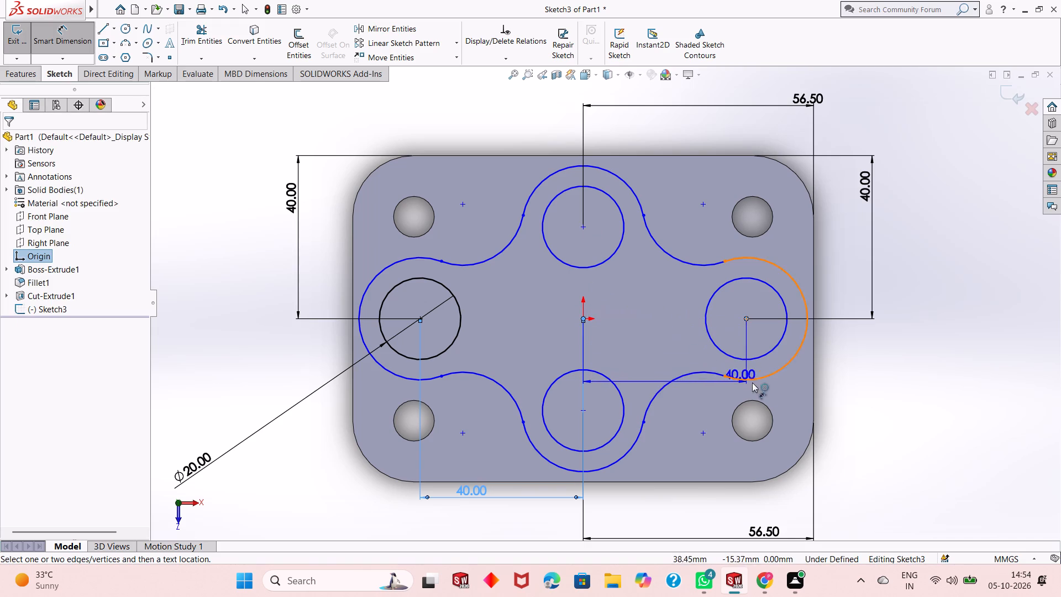
click(773, 385)
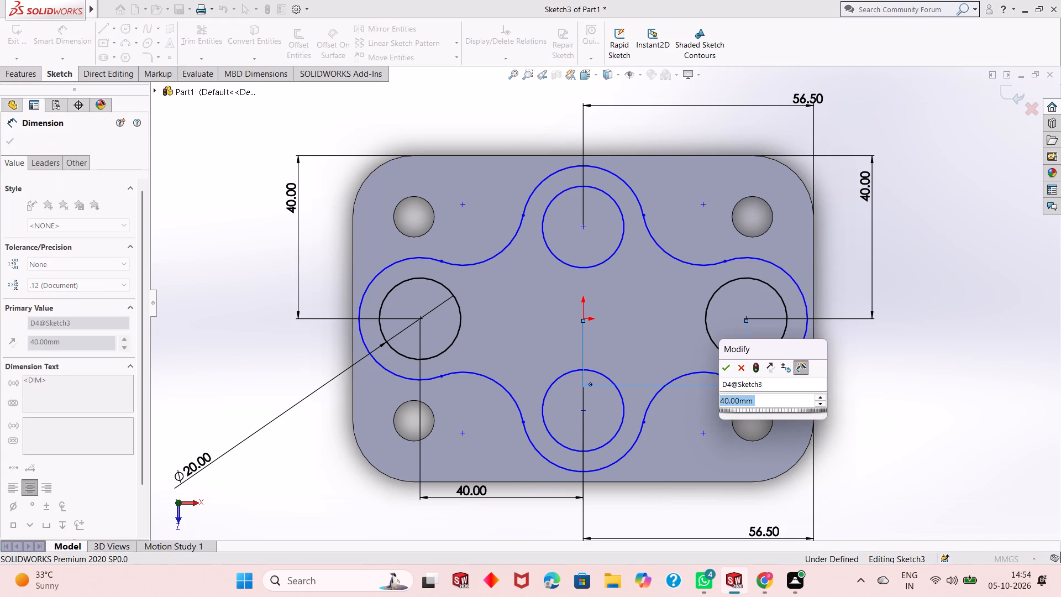
click(727, 366)
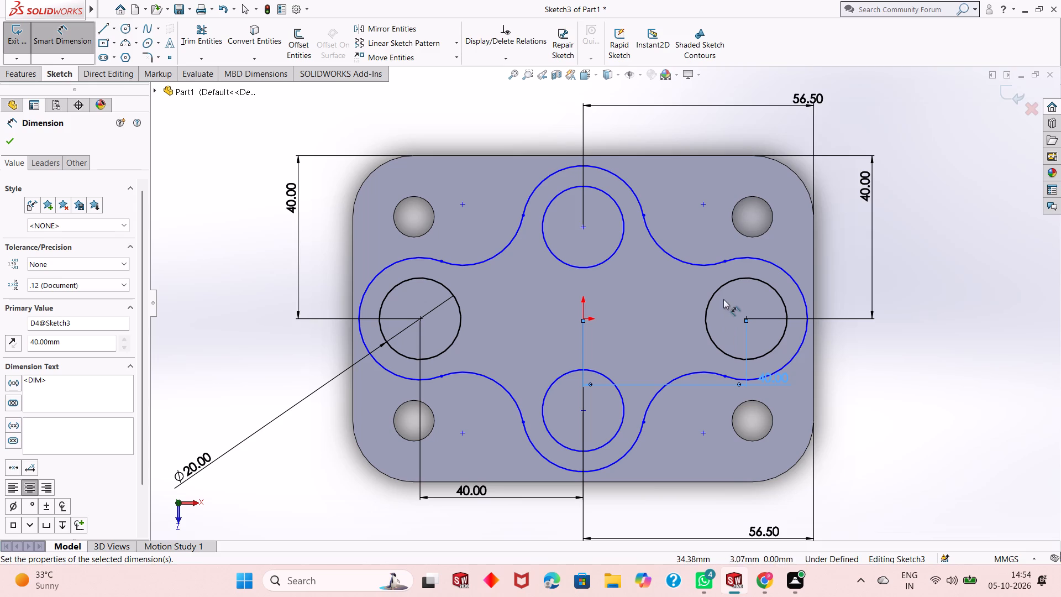
Delete the two 56.50 mm horizontal dimensions that tie the top and bottom ring circles to the plate's right edge.
click(806, 98)
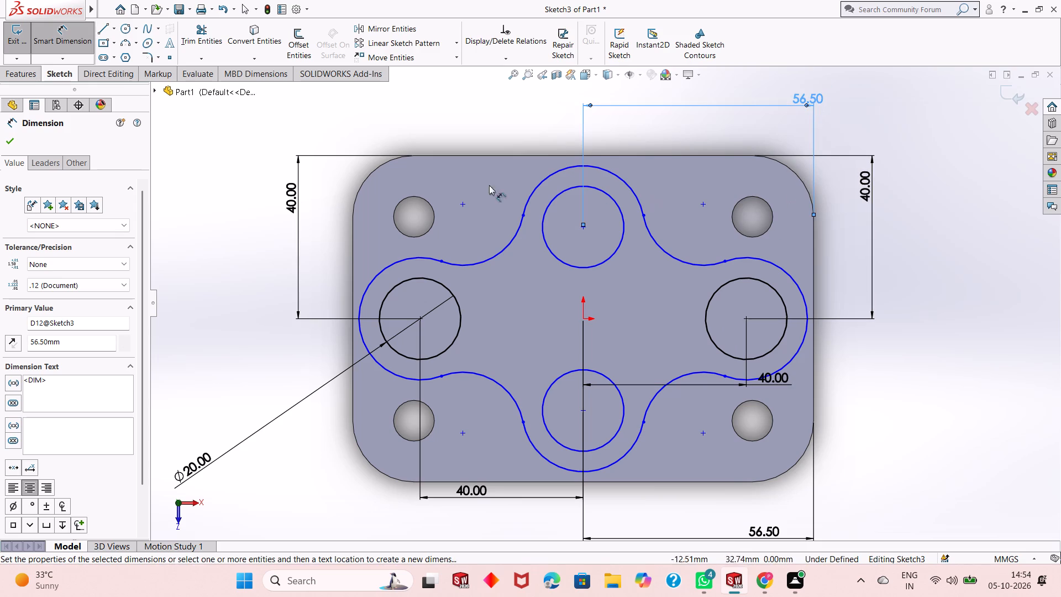
click(6, 137)
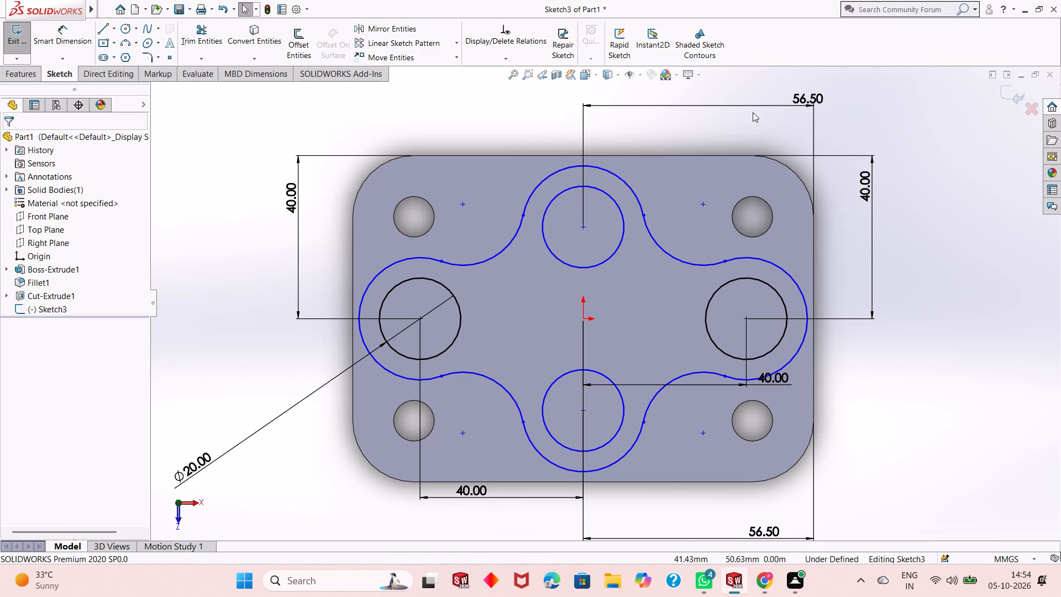
right_click(794, 105)
click(829, 254)
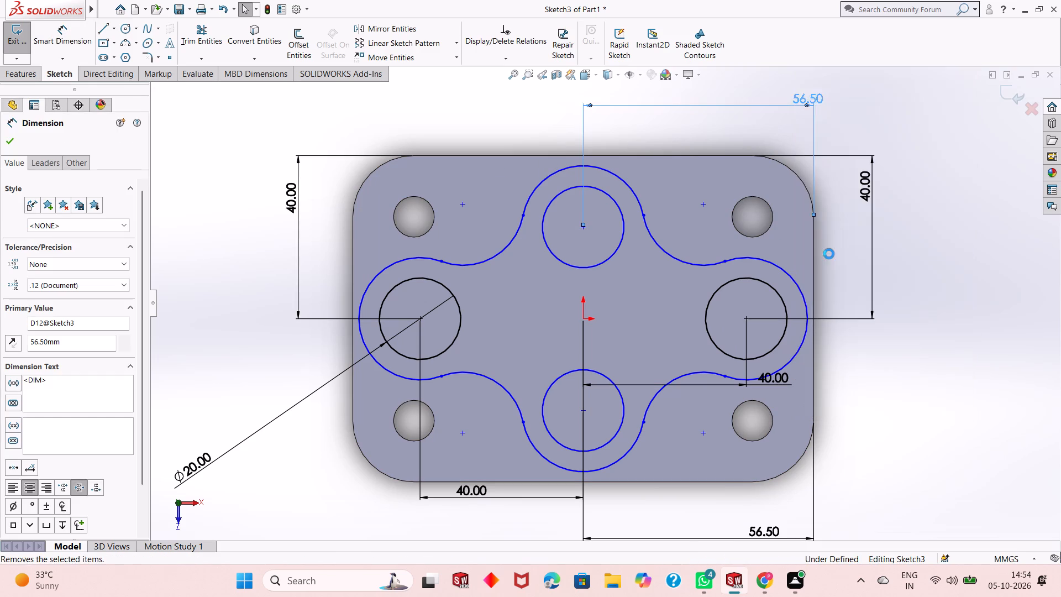
right_click(765, 528)
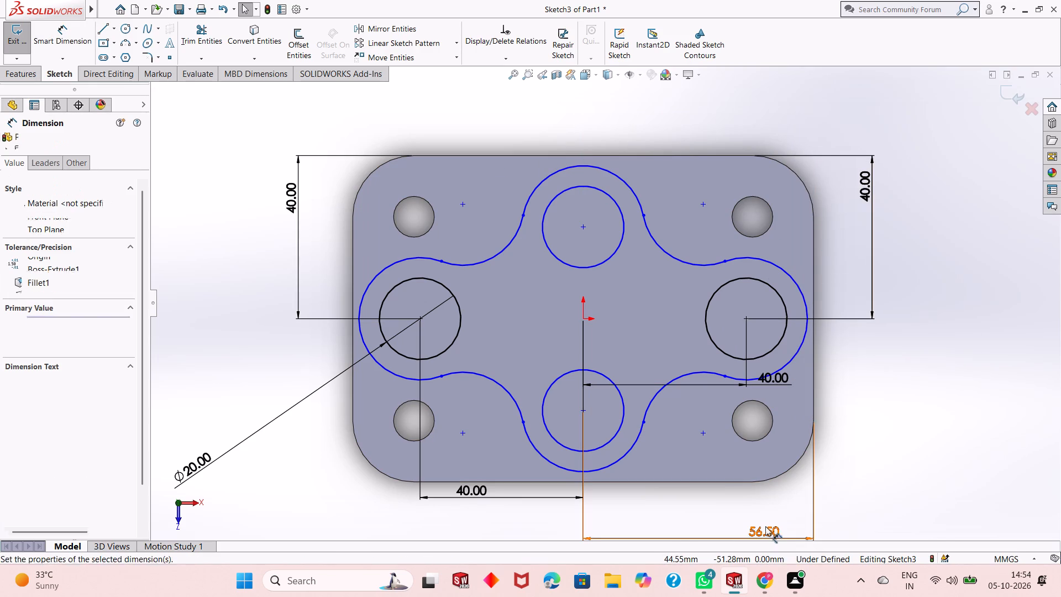
click(810, 430)
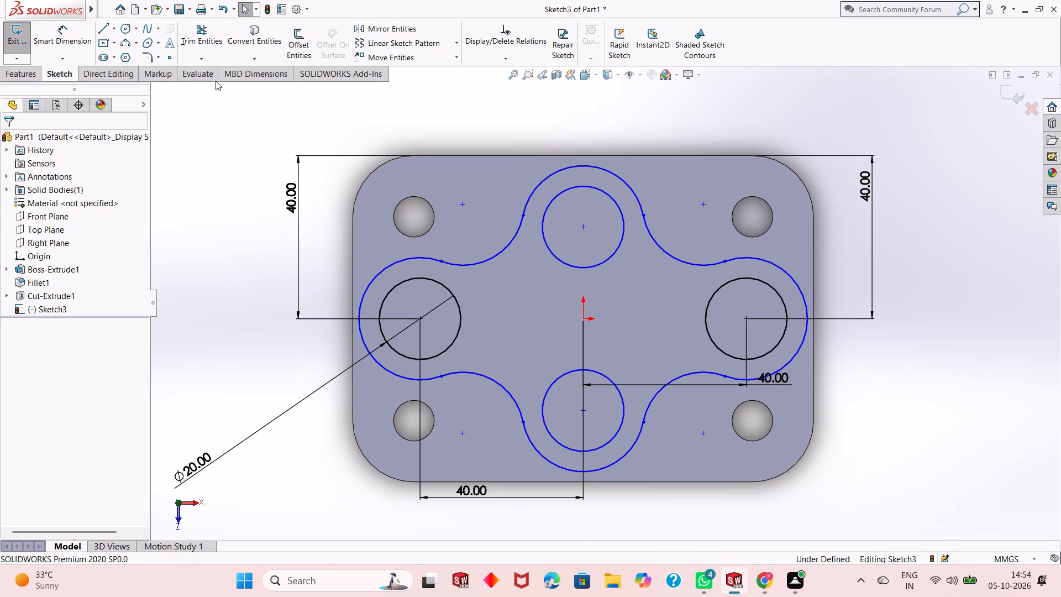
Dimension the top ring circle's centre at 22.50 mm vertically from the origin.
click(52, 33)
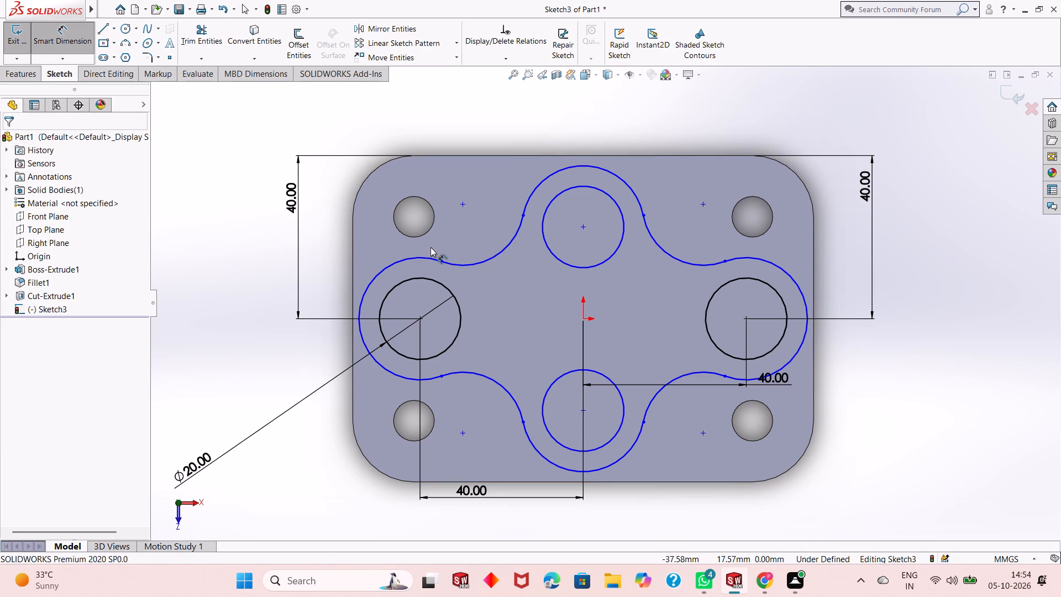
click(586, 227)
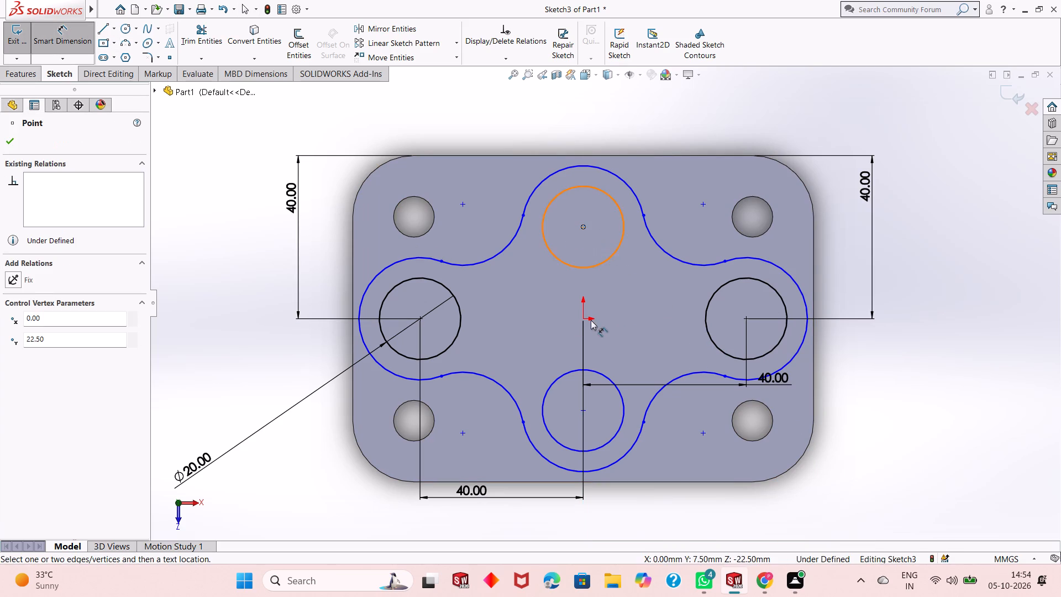
click(584, 316)
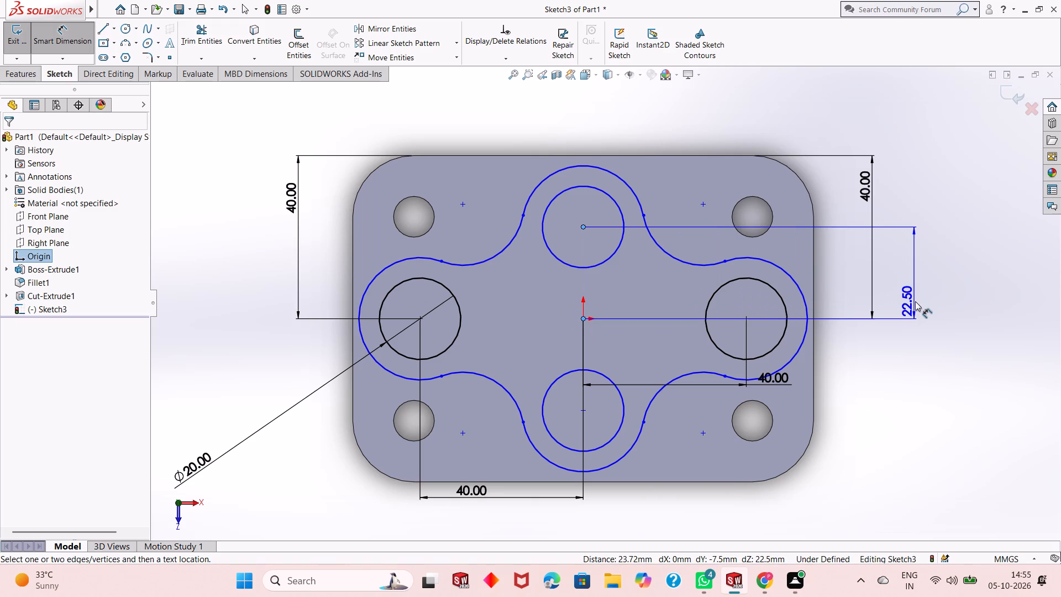
click(915, 301)
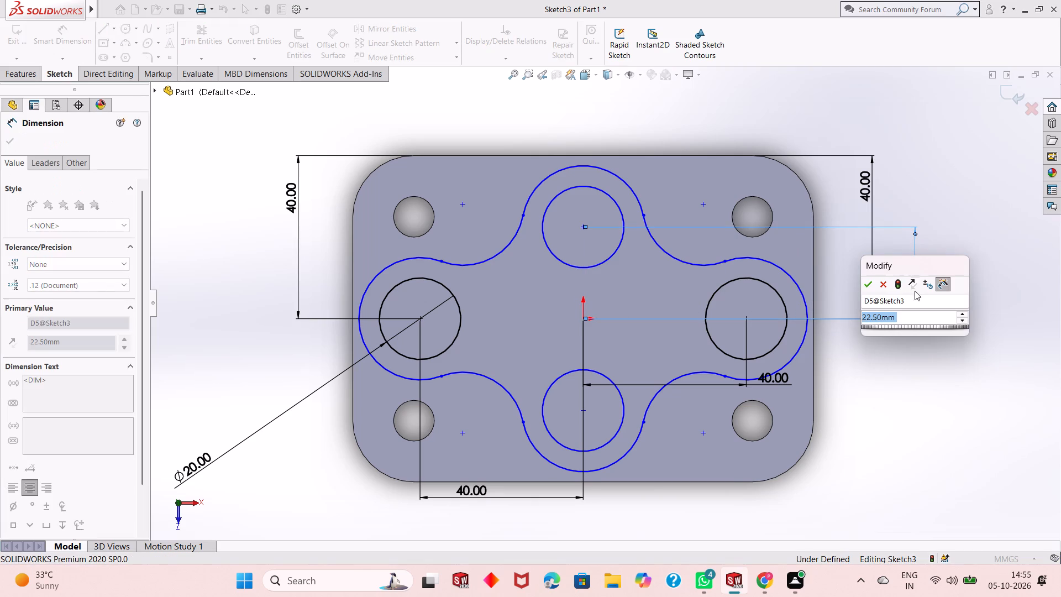
click(865, 291)
click(865, 285)
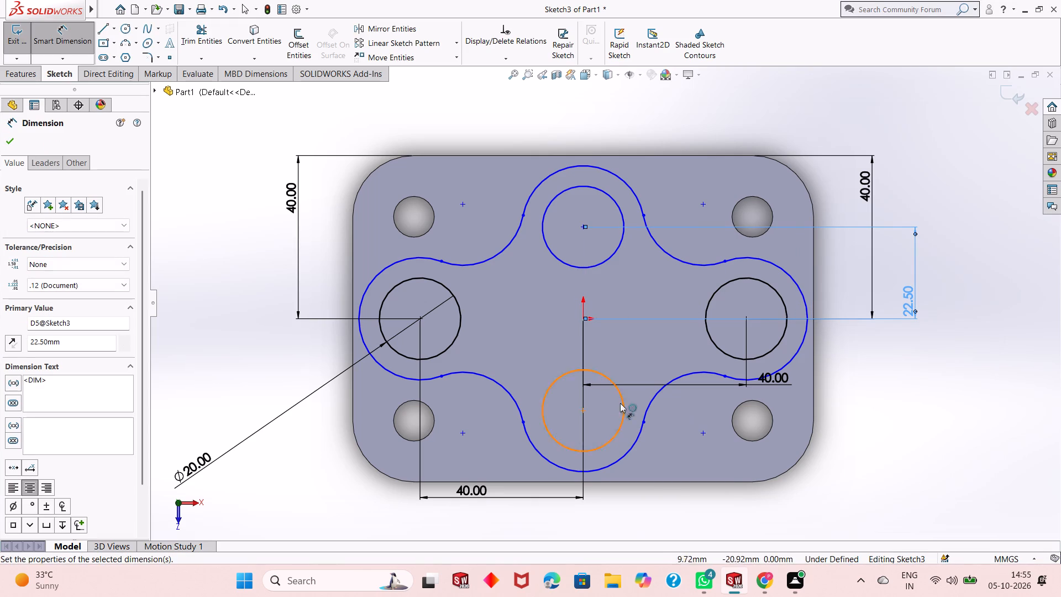
Dimension the bottom ring circle's centre at 56.50 mm horizontally from the plate's right edge.
click(580, 410)
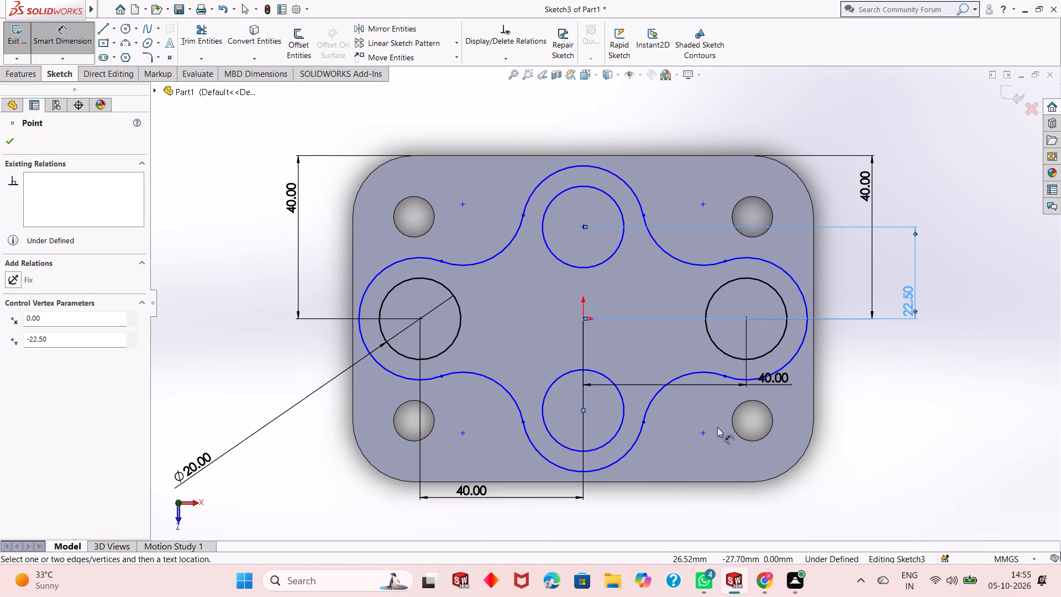
click(813, 386)
click(818, 481)
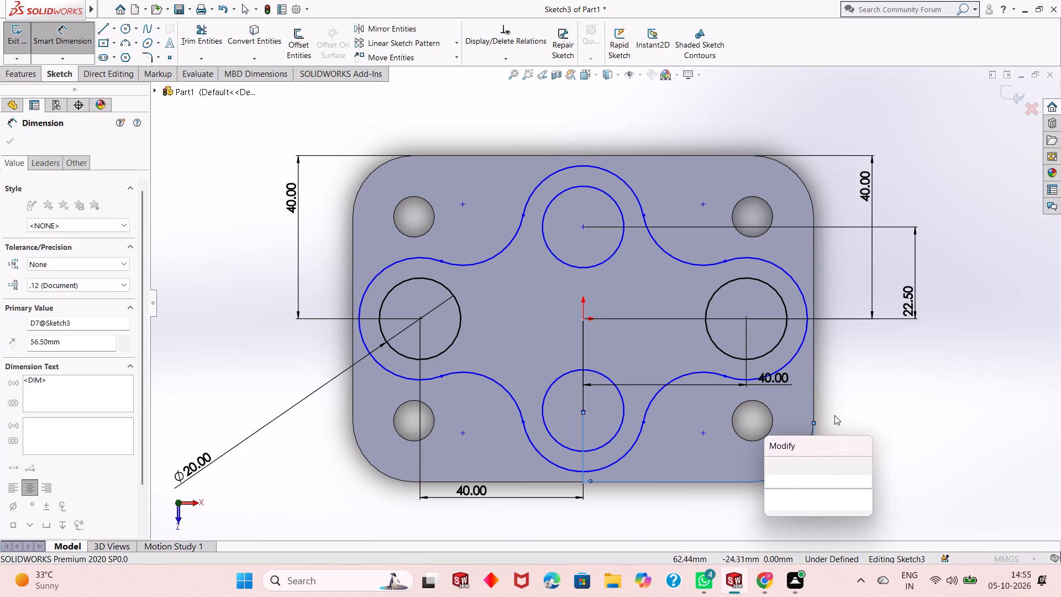
click(769, 466)
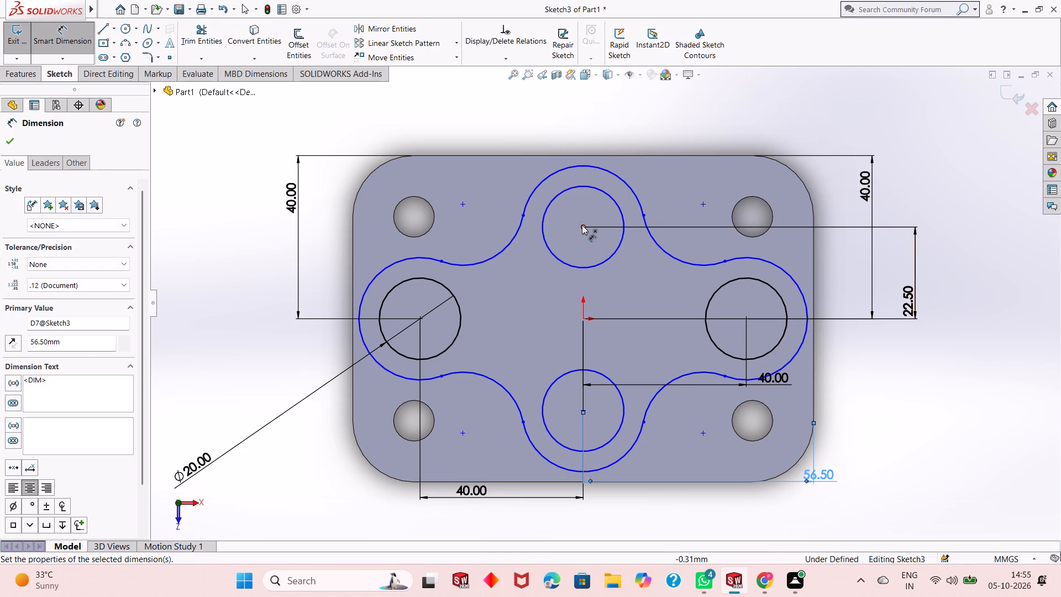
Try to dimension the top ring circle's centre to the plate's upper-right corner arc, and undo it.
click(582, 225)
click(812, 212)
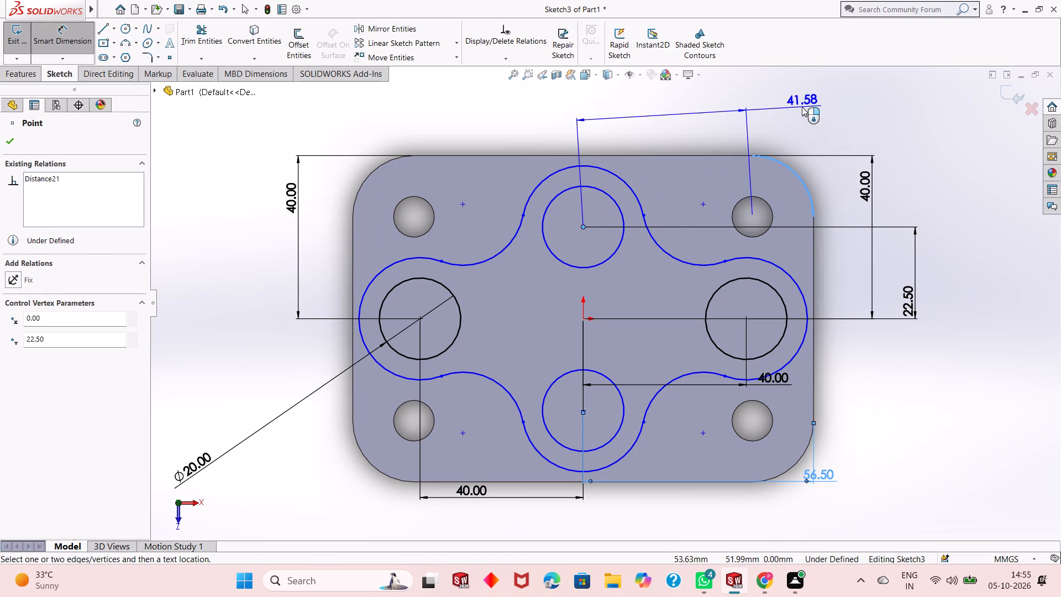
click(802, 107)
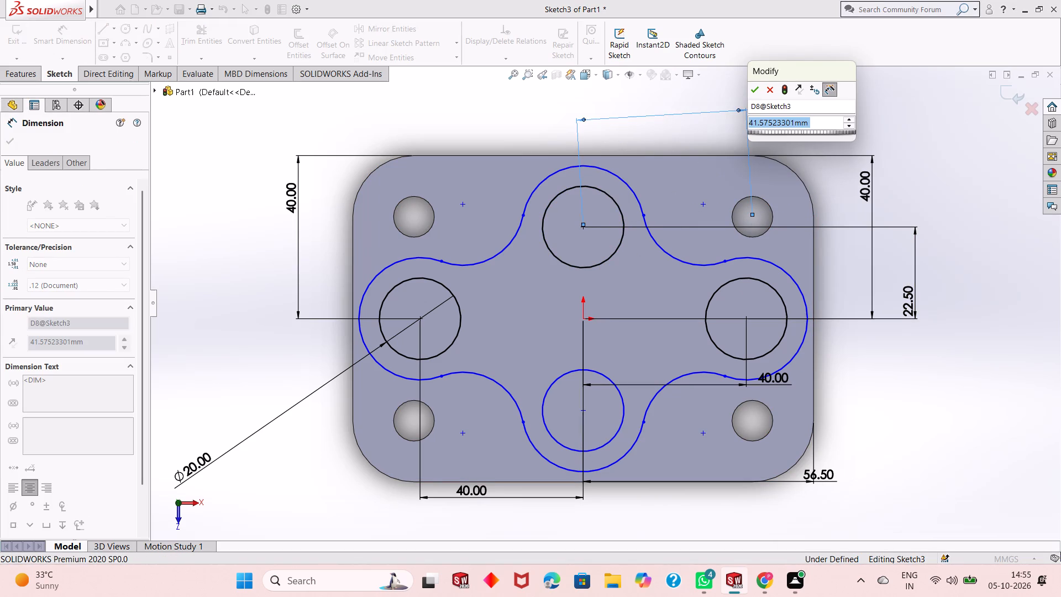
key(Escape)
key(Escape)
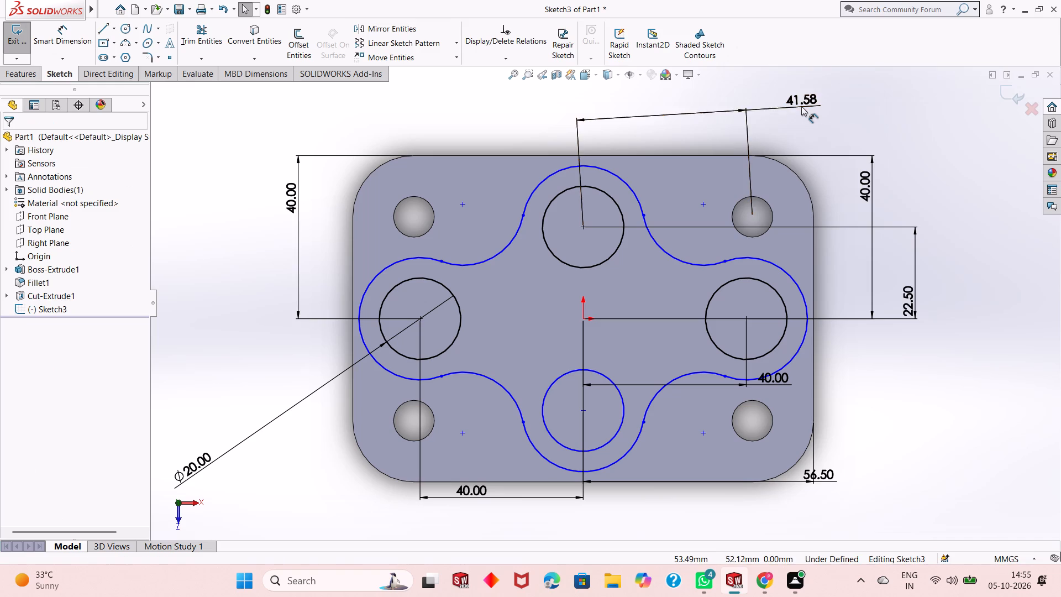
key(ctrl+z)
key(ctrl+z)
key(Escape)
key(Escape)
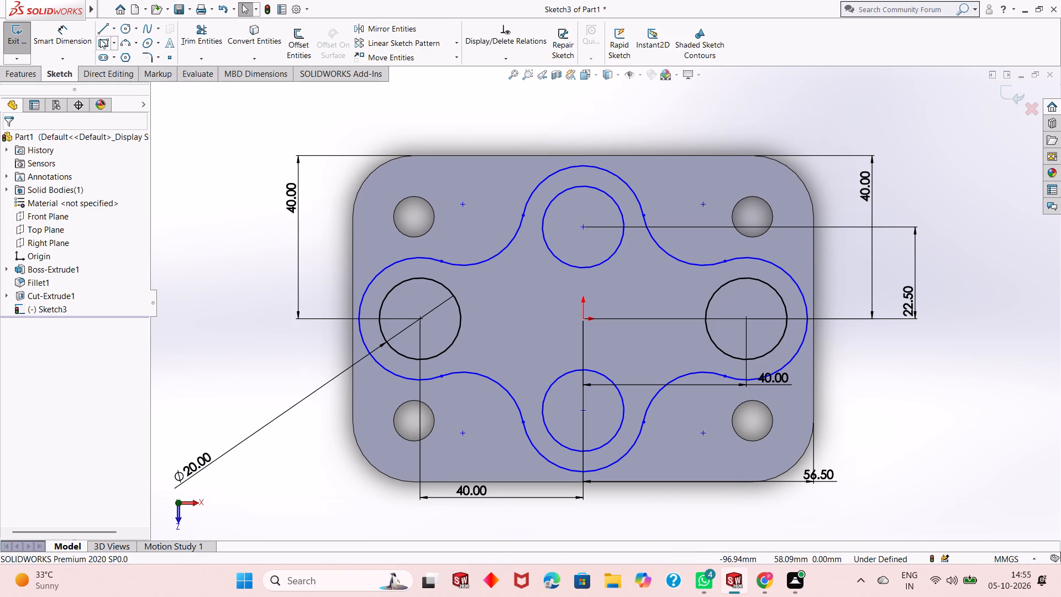
Dimension the top ring circle's centre at 56.50 mm horizontally from the plate's straight right edge.
click(69, 31)
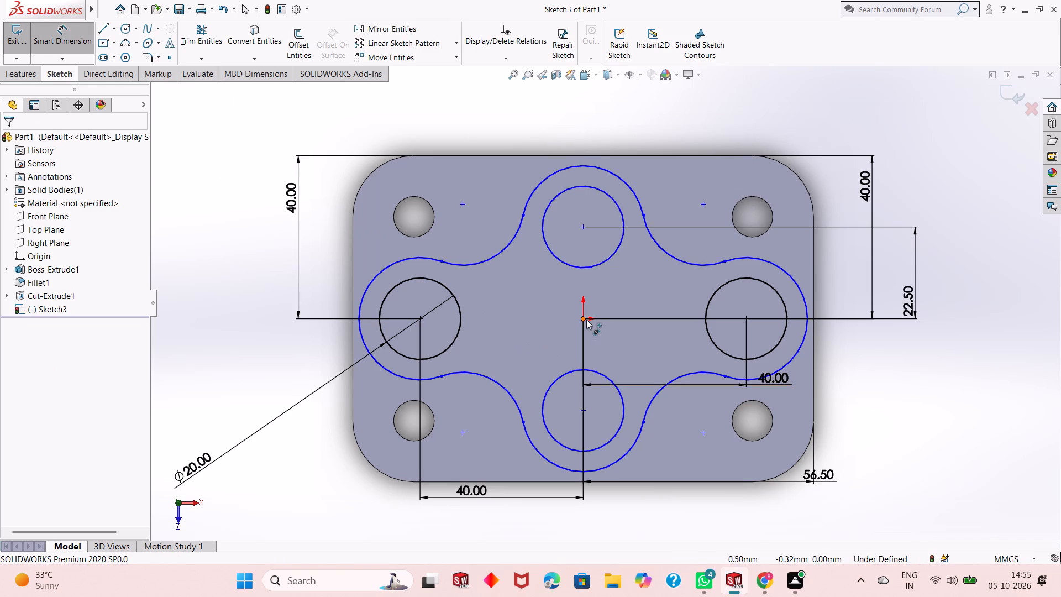
click(584, 223)
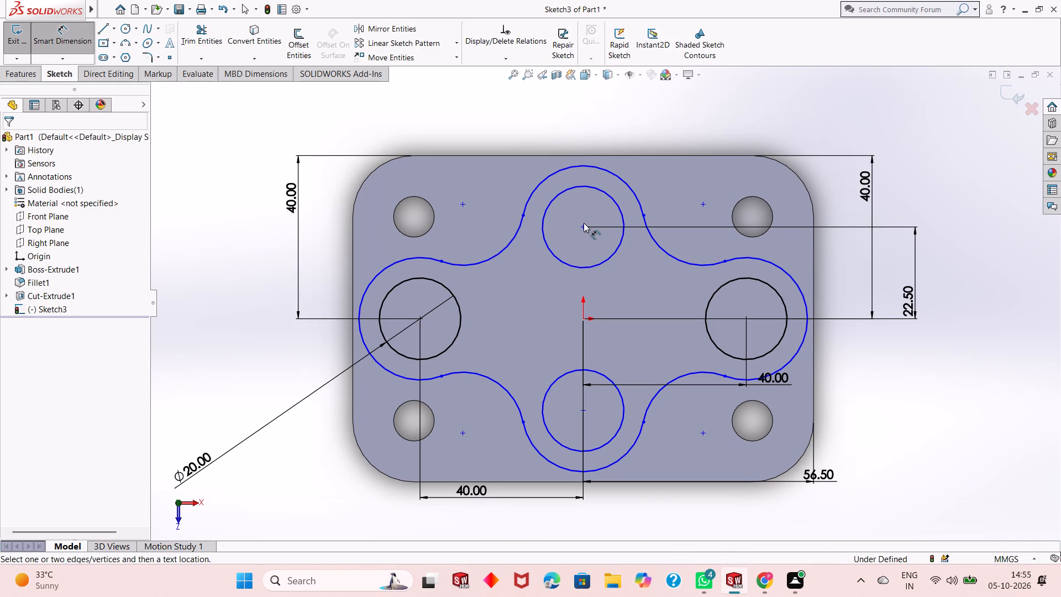
click(585, 225)
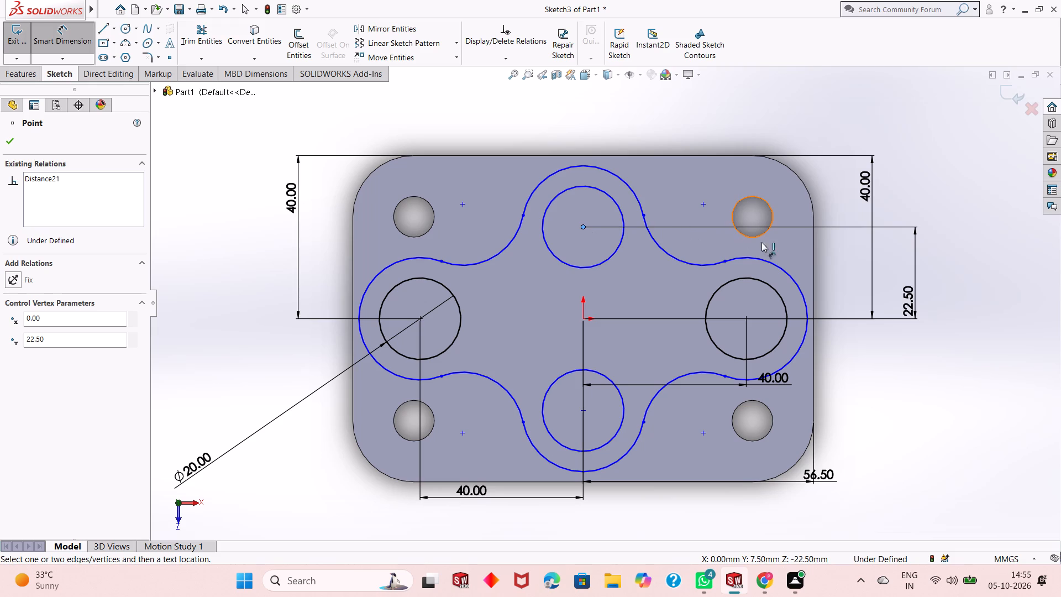
click(813, 276)
click(760, 128)
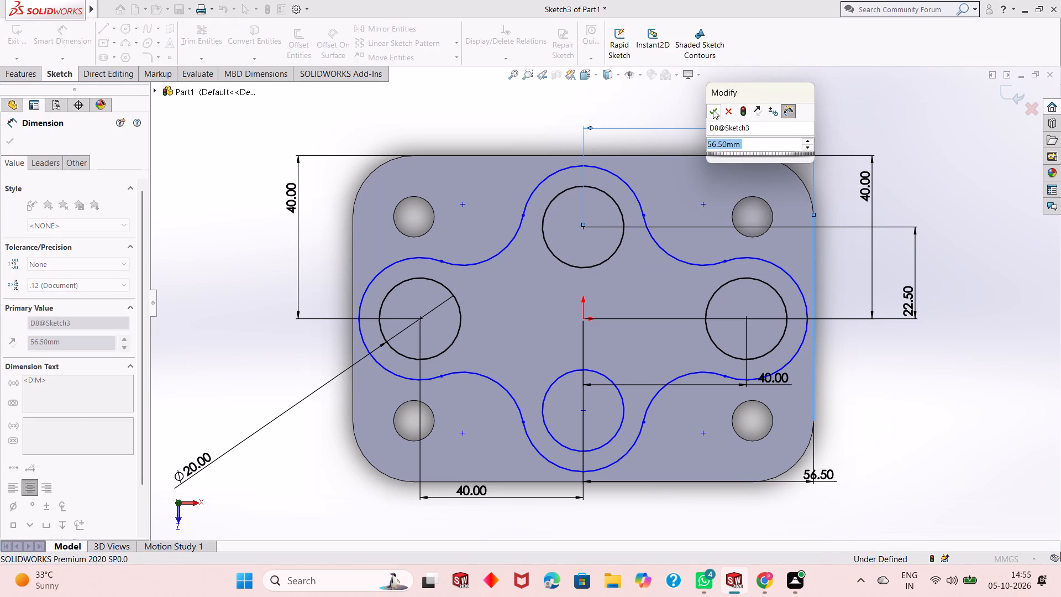
click(713, 109)
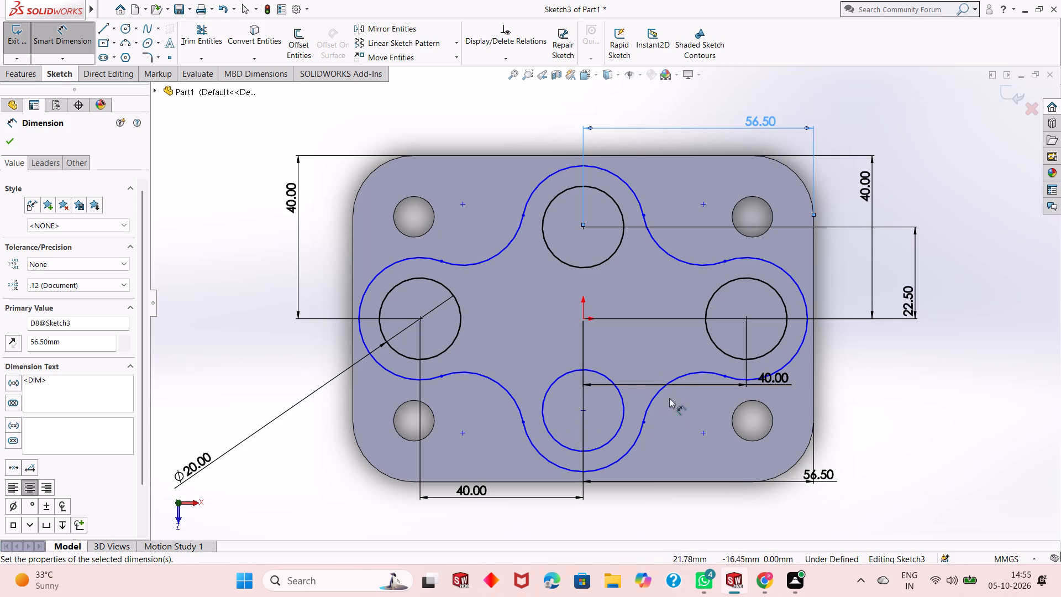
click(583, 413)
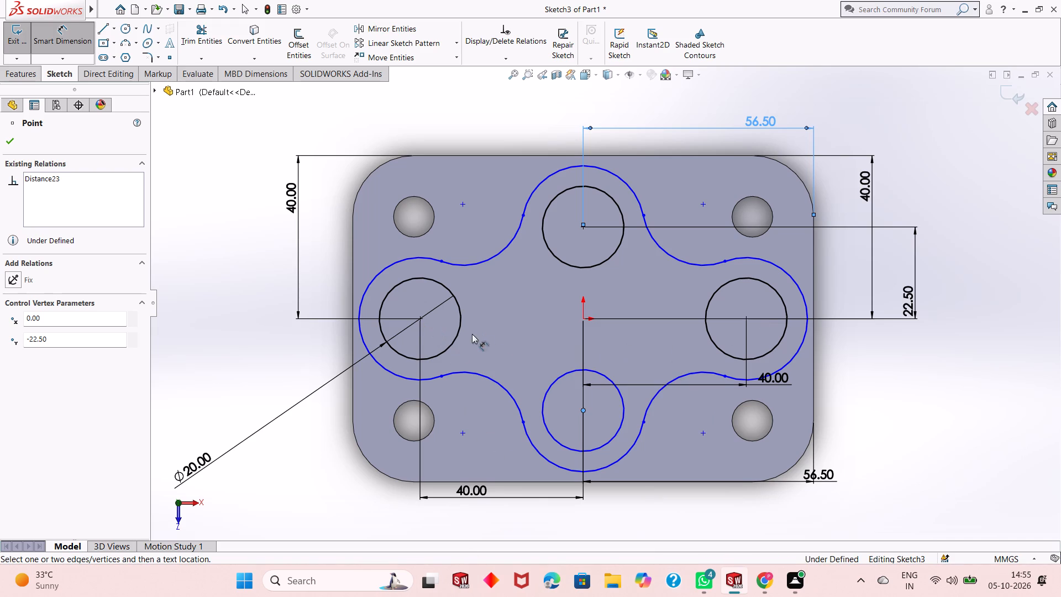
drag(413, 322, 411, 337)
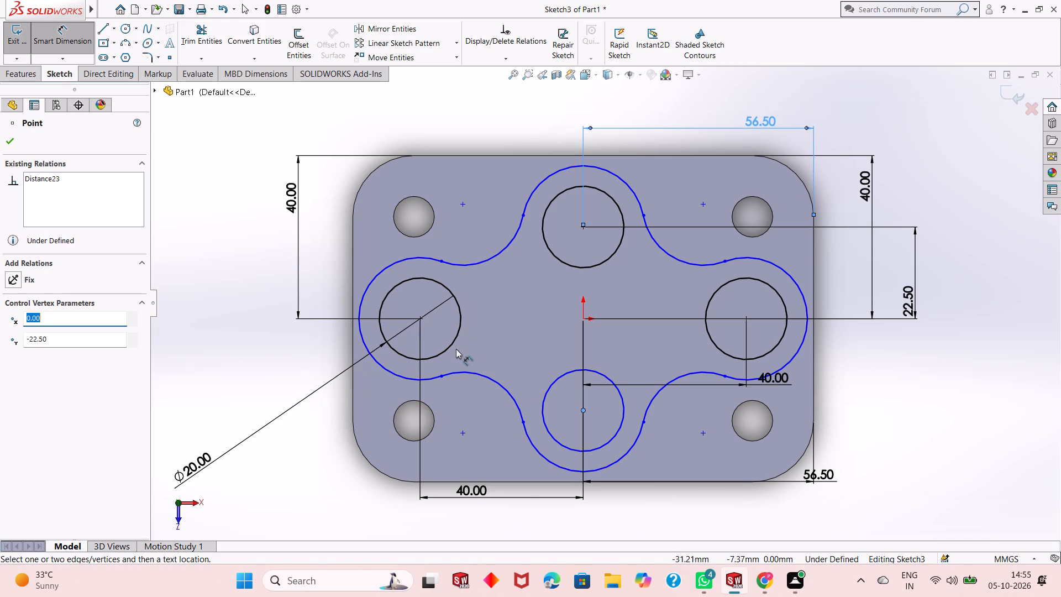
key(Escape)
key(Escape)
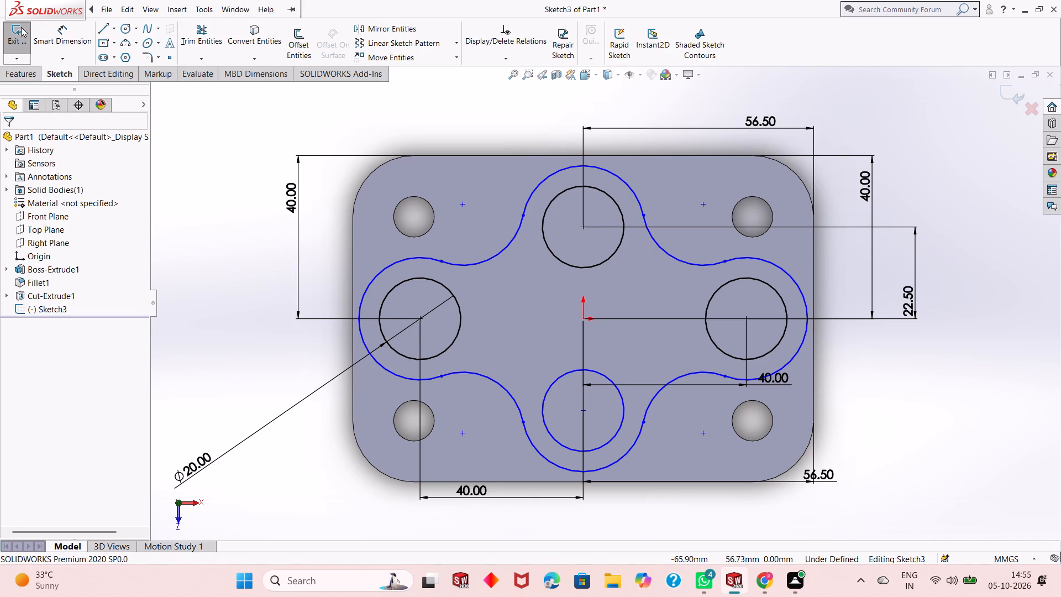
Dimension the vertical distance between the centres of the left and bottom ring circles at 22.50 mm.
click(53, 39)
click(421, 316)
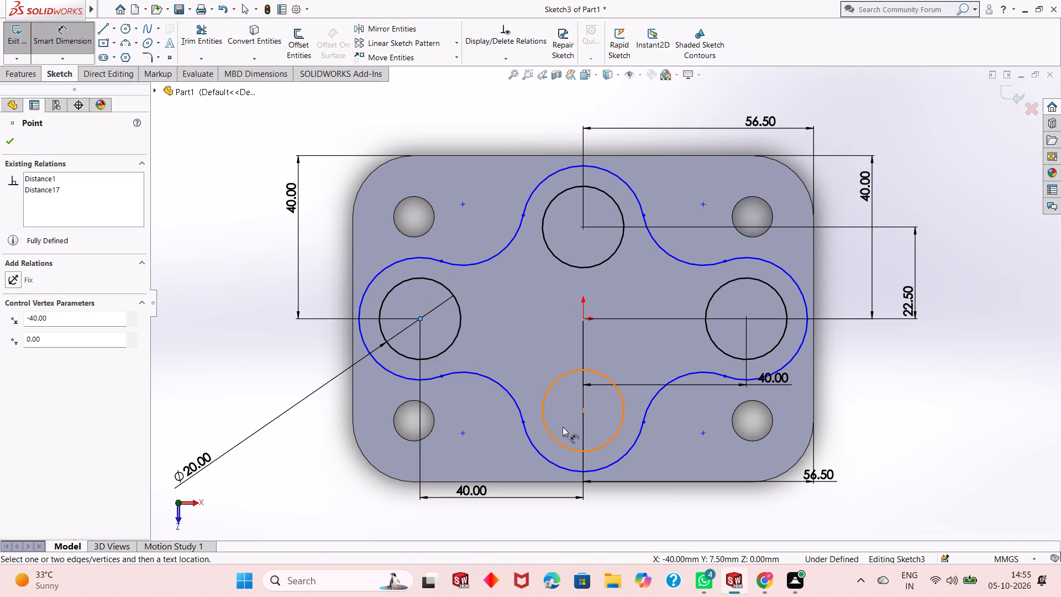
click(585, 410)
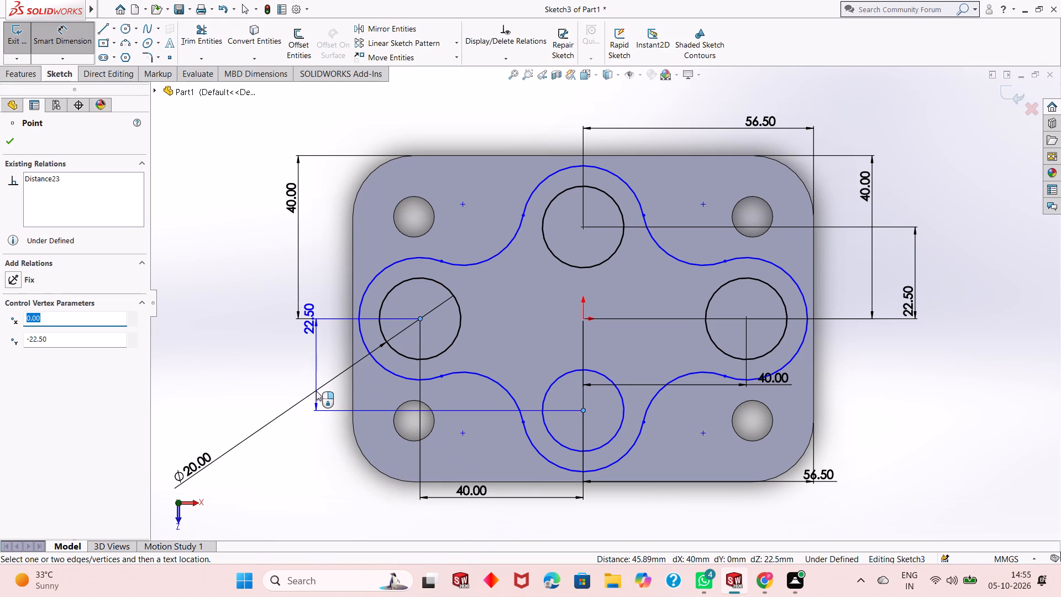
click(316, 391)
click(270, 372)
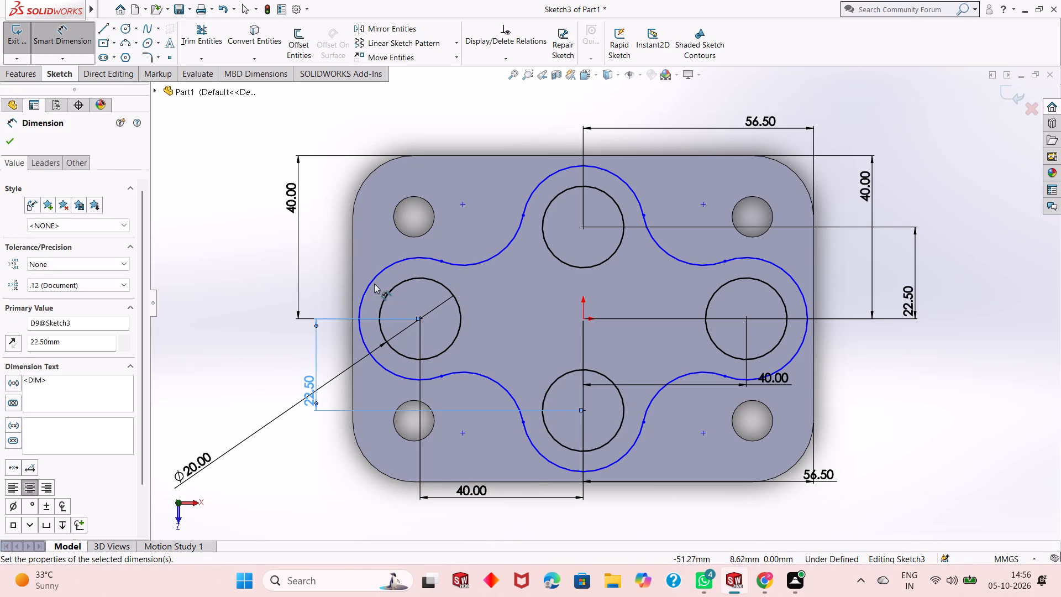
Dimension the outer arc around the left ring circle with a 15 mm radius.
click(373, 281)
click(261, 354)
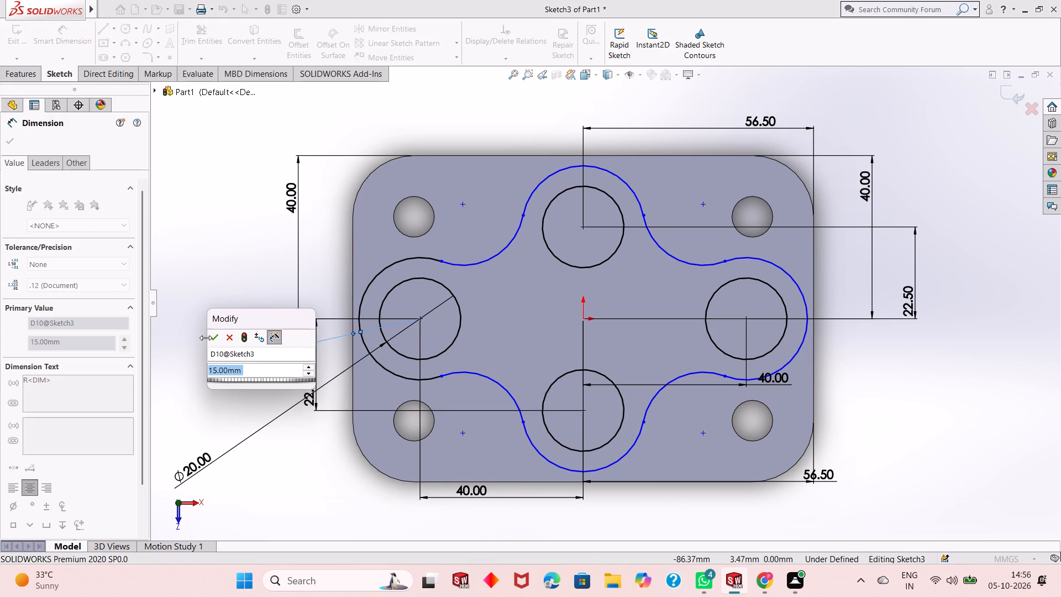
click(215, 338)
key(Escape)
key(Escape)
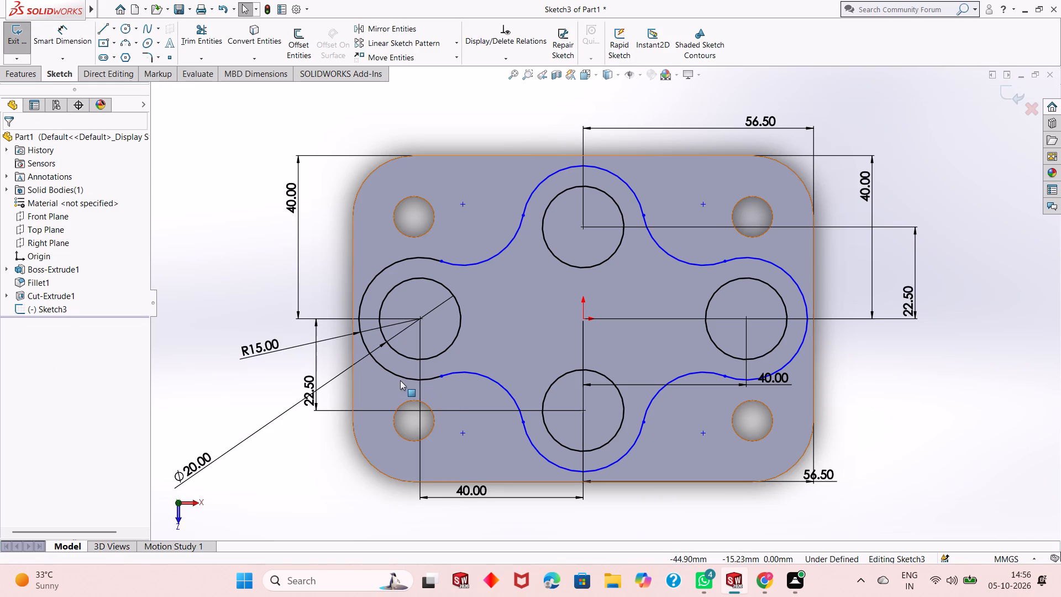
Make the four outer arcs around the left, bottom, right and top ring circles equal.
click(401, 377)
ctrl+click(627, 455)
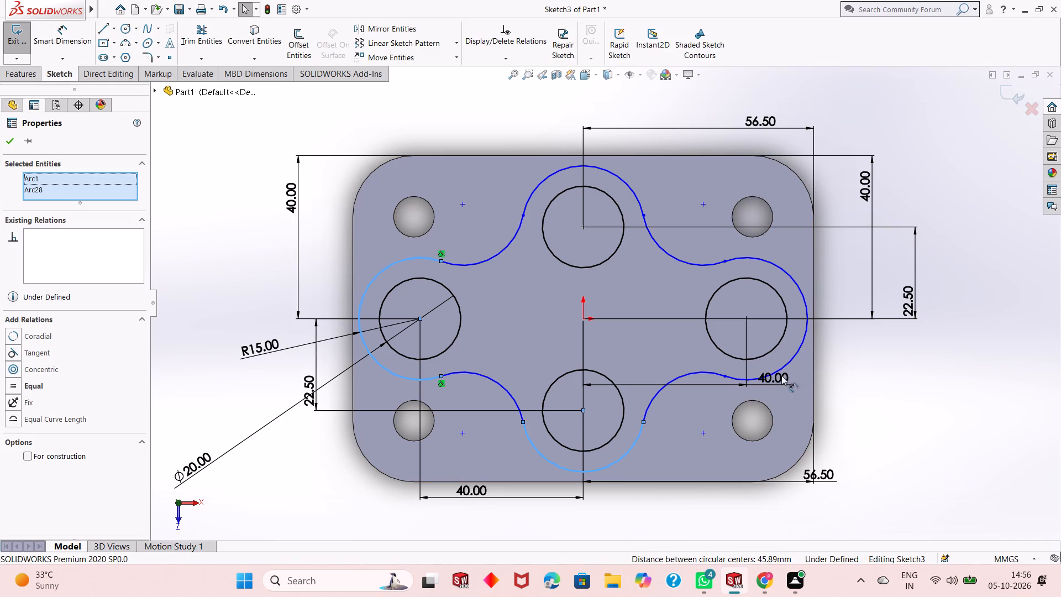
ctrl+click(804, 342)
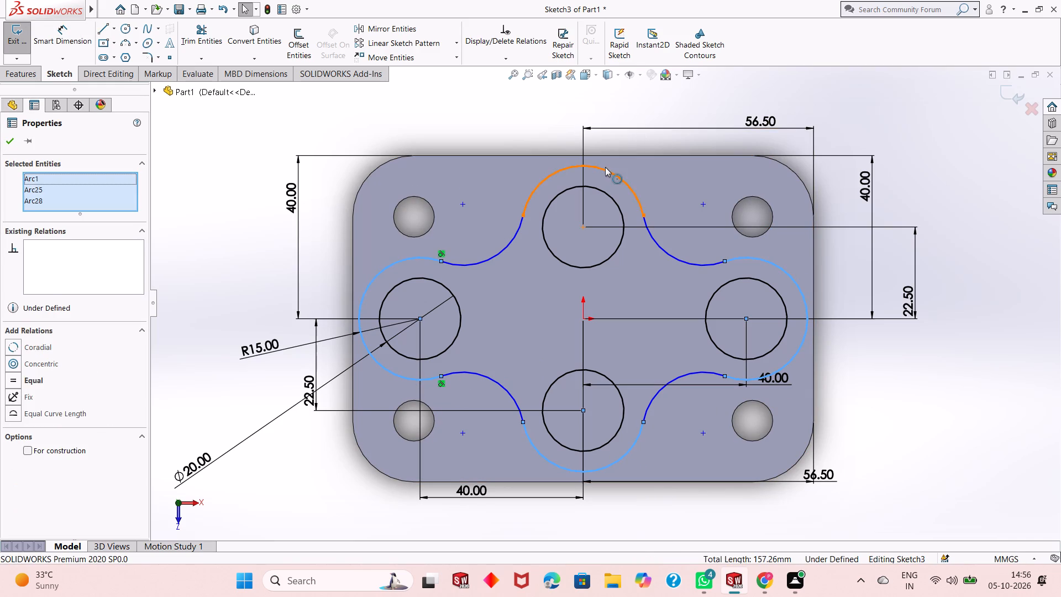
ctrl+click(605, 167)
click(673, 117)
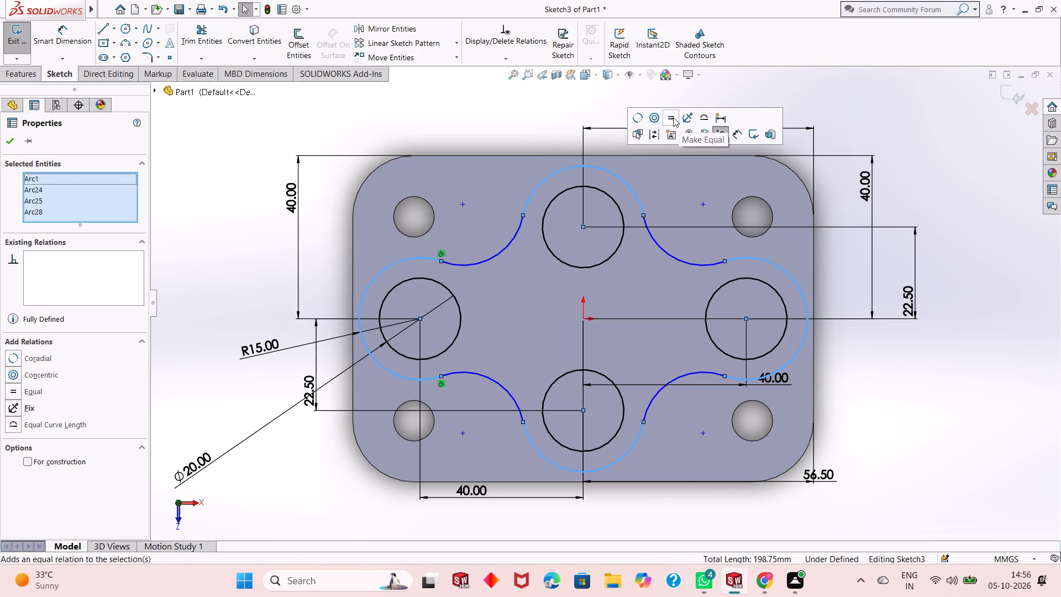
click(12, 139)
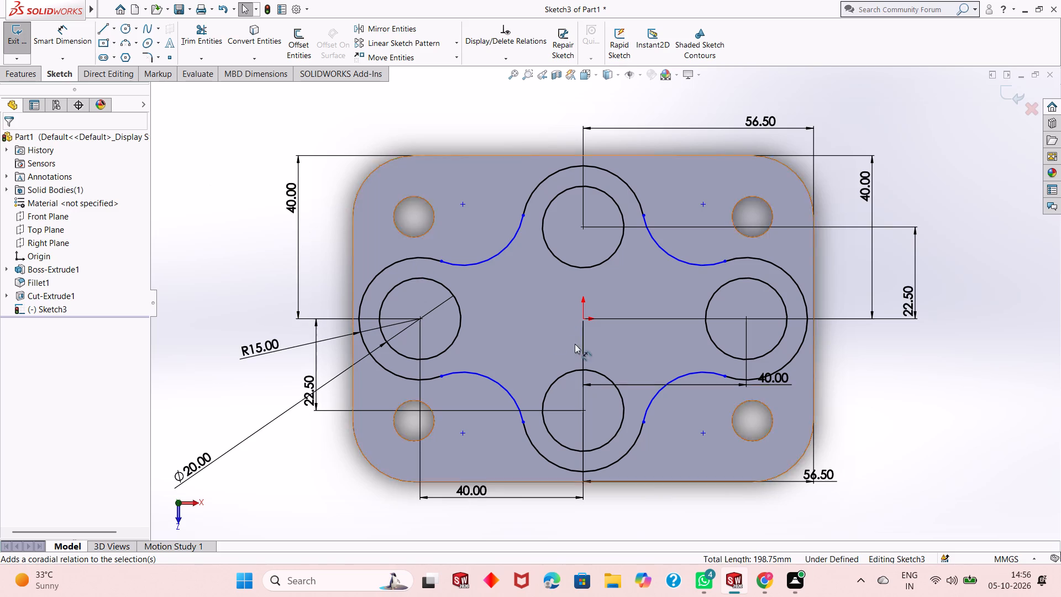
Dimension the upper-left concave arc between the left and top outer arcs with a 15 mm radius.
click(492, 260)
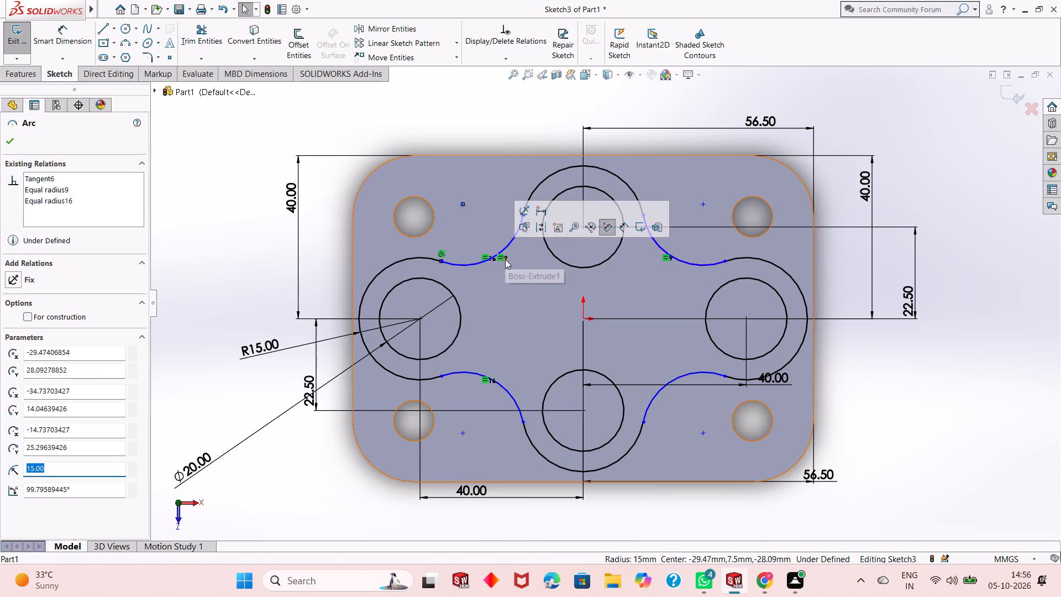
key(Escape)
key(Escape)
click(78, 32)
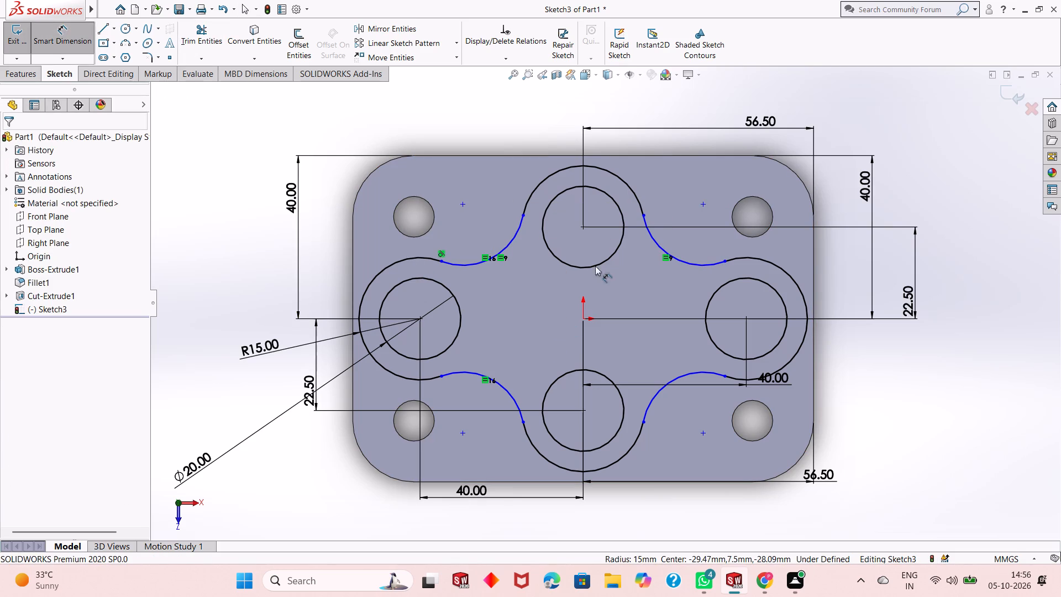
click(515, 238)
click(517, 287)
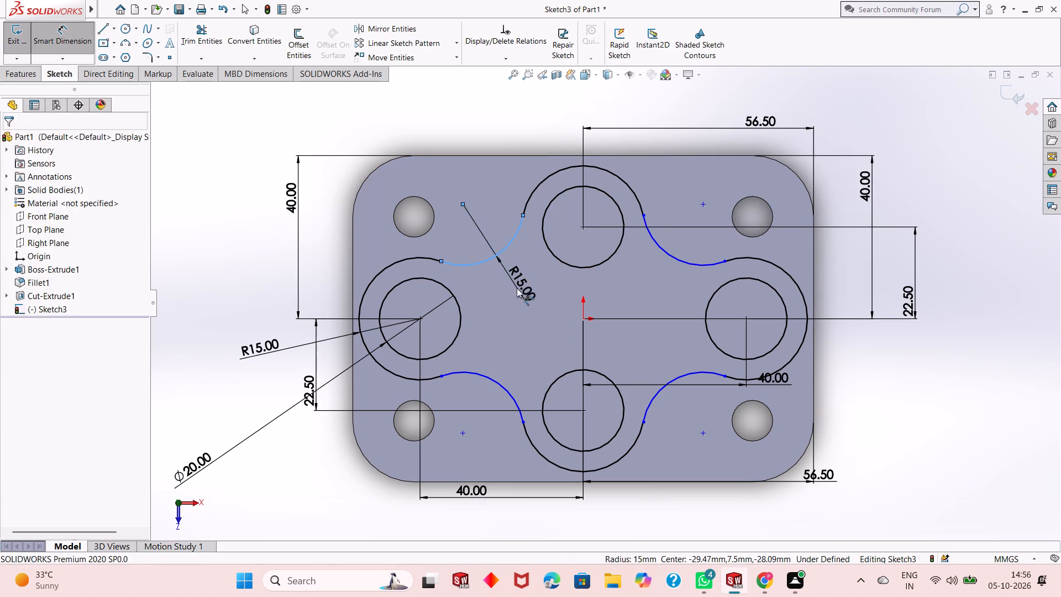
key(Escape)
key(Escape)
key(Escape)
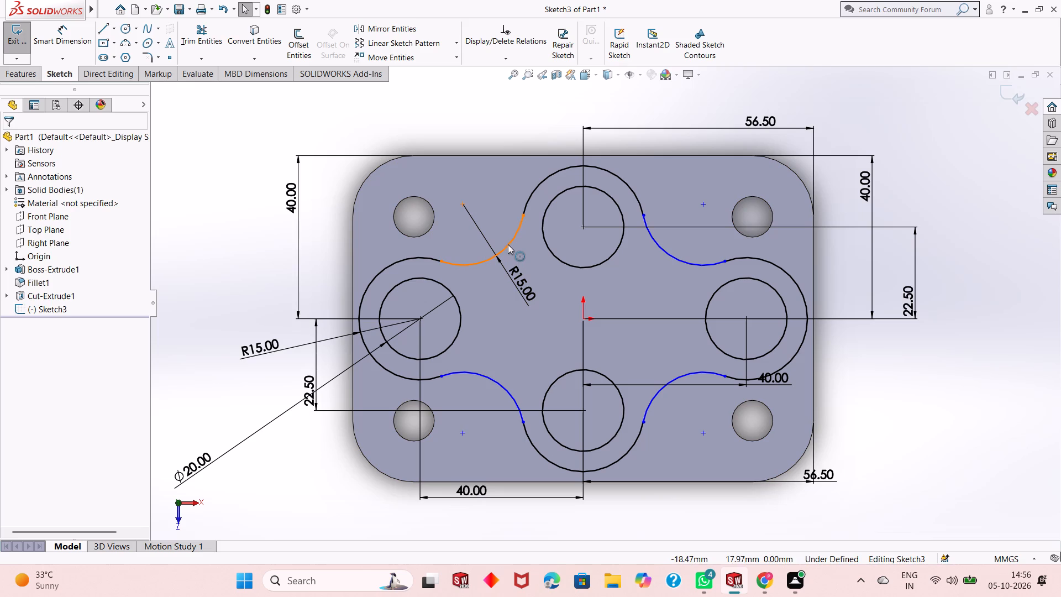
Make the four concave connecting arcs of the boss outline equal in radius.
click(508, 244)
ctrl+click(691, 265)
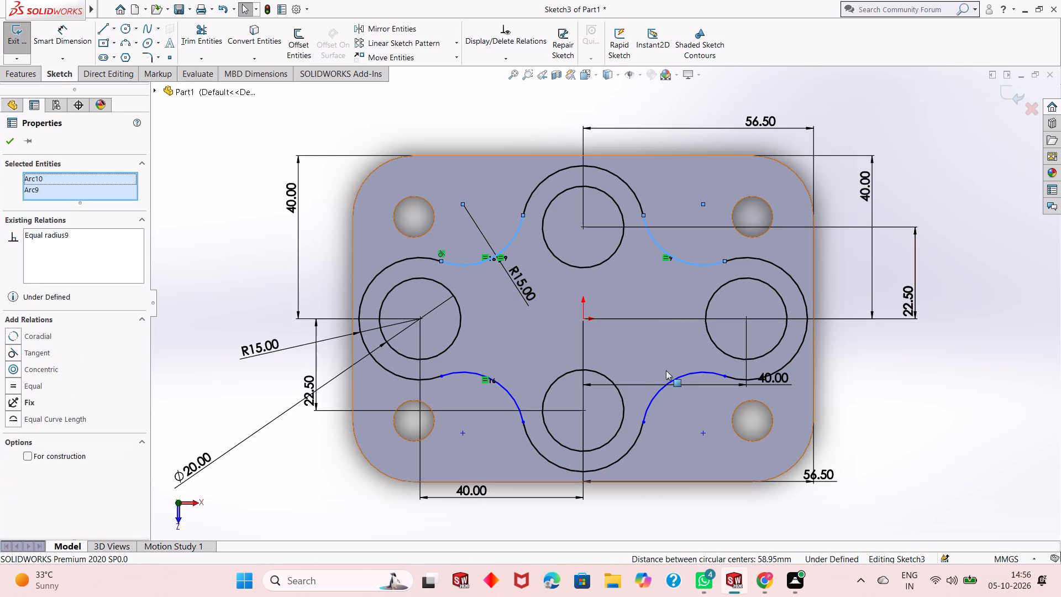
ctrl+click(676, 380)
ctrl+click(508, 390)
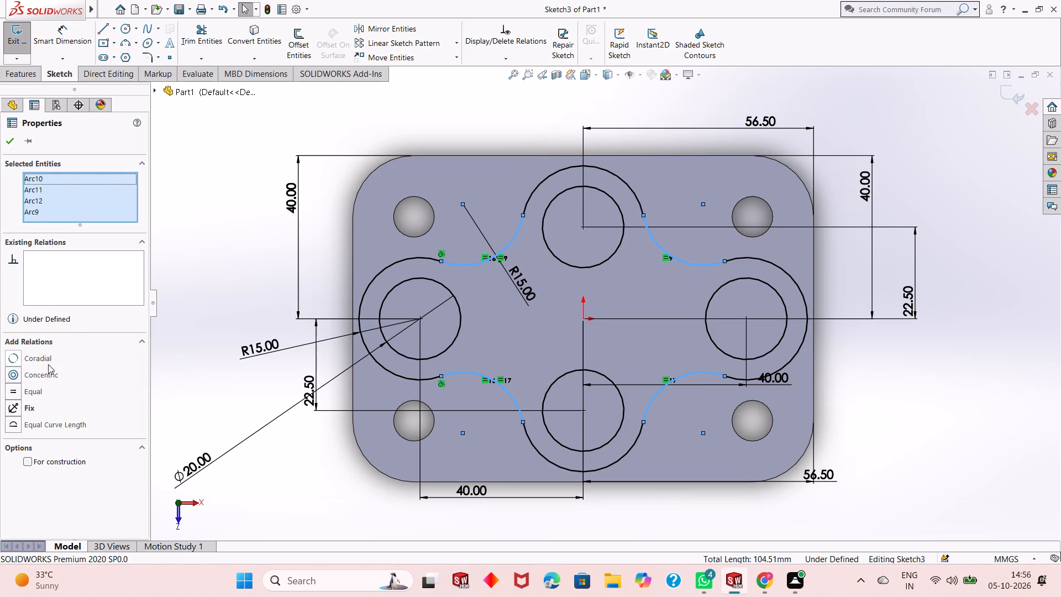
click(17, 391)
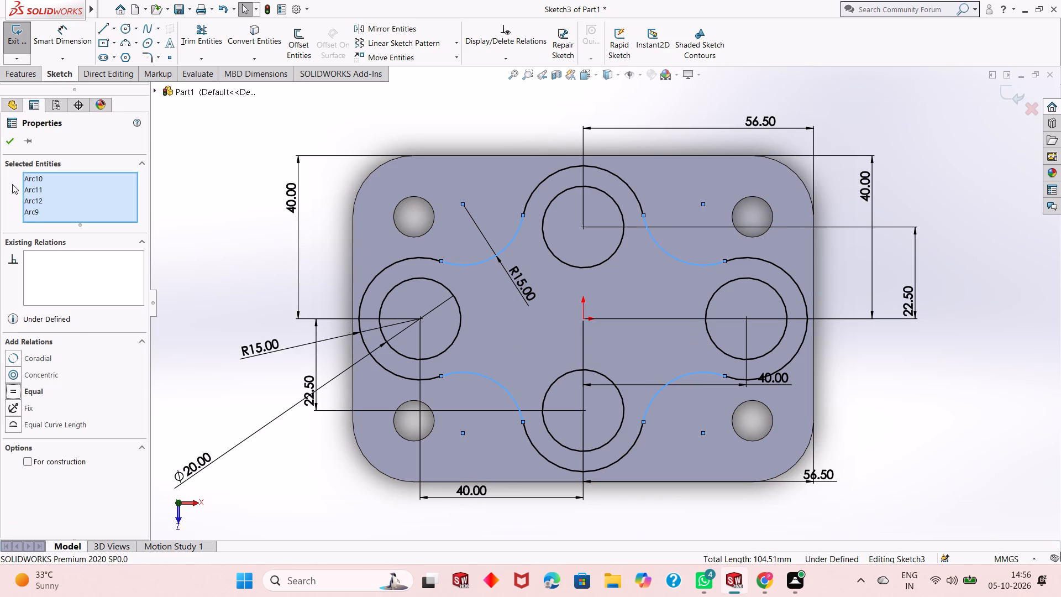
click(5, 144)
key(Escape)
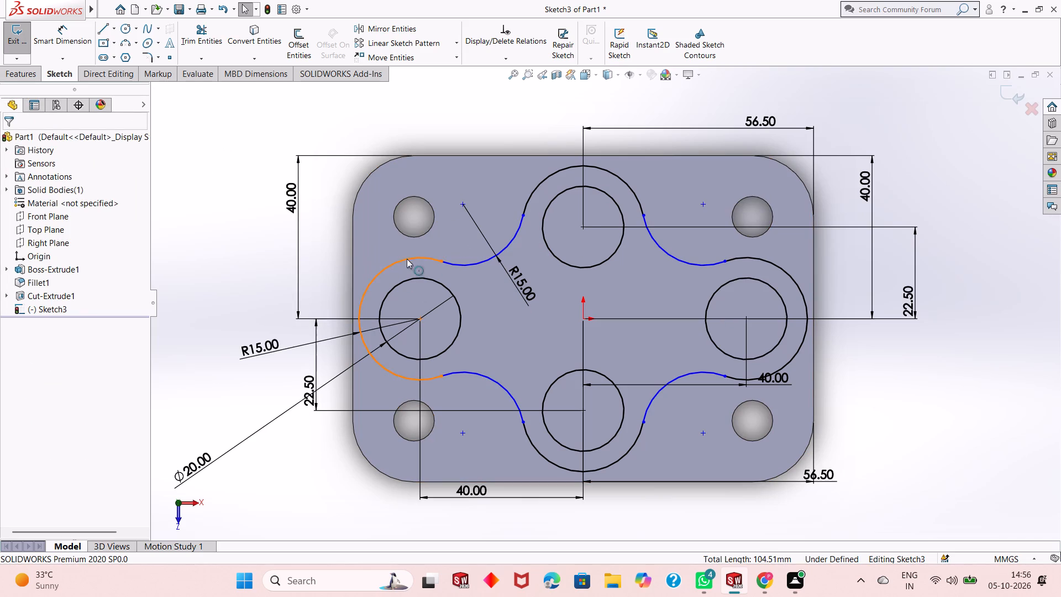
Make the upper-left concave arc tangent to the outer arc around the top ring circle.
scroll(535, 239, down, 6)
click(487, 267)
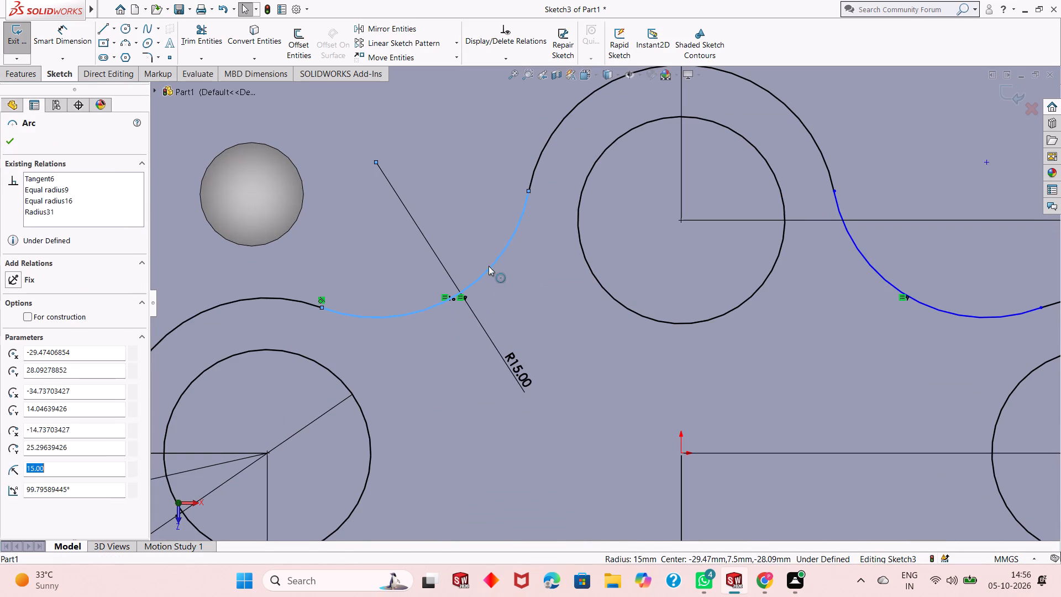
ctrl+click(558, 121)
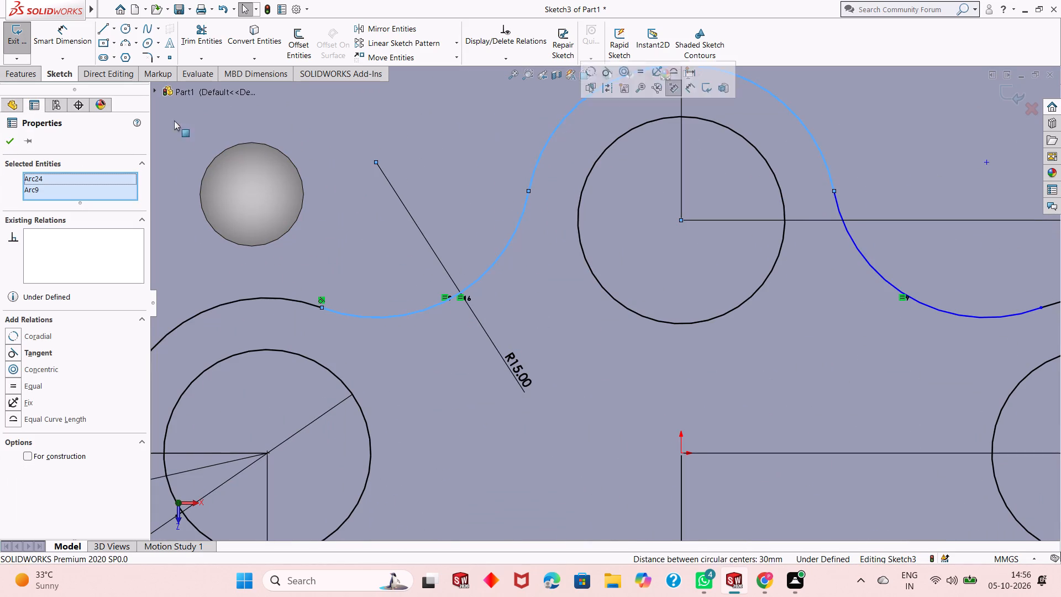
click(22, 350)
click(12, 142)
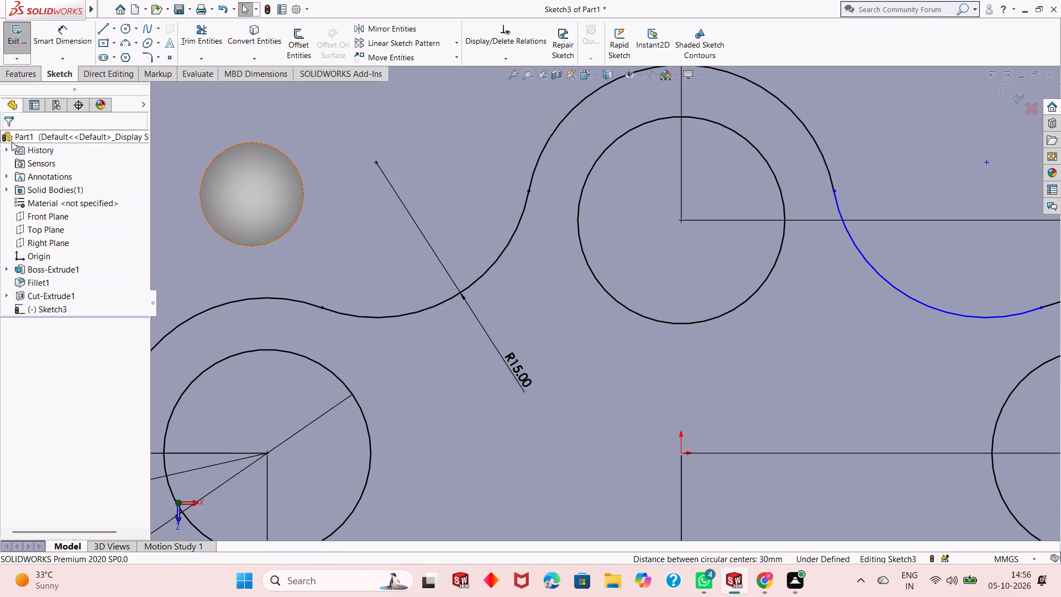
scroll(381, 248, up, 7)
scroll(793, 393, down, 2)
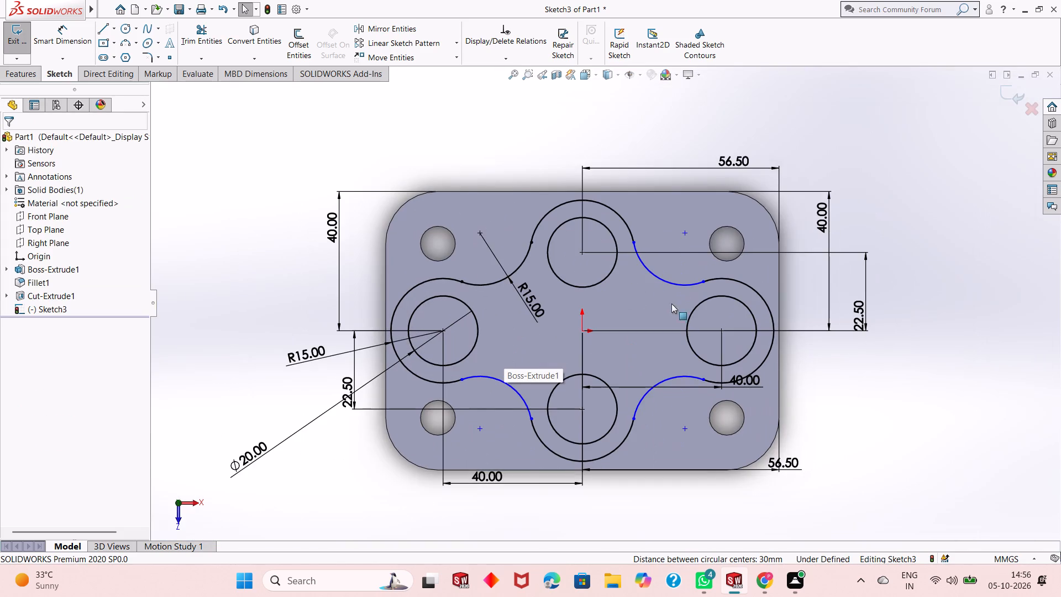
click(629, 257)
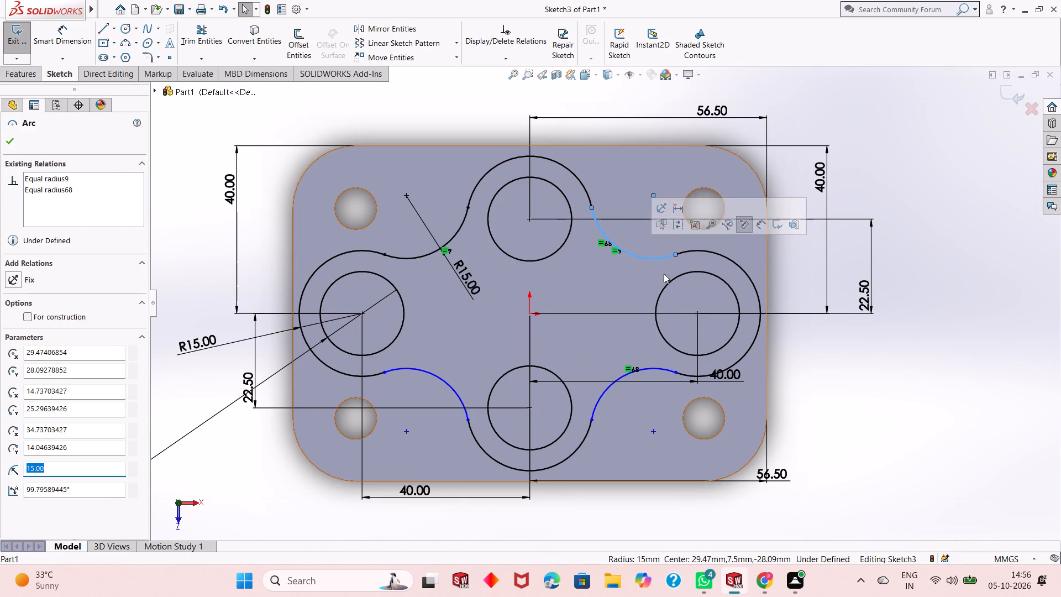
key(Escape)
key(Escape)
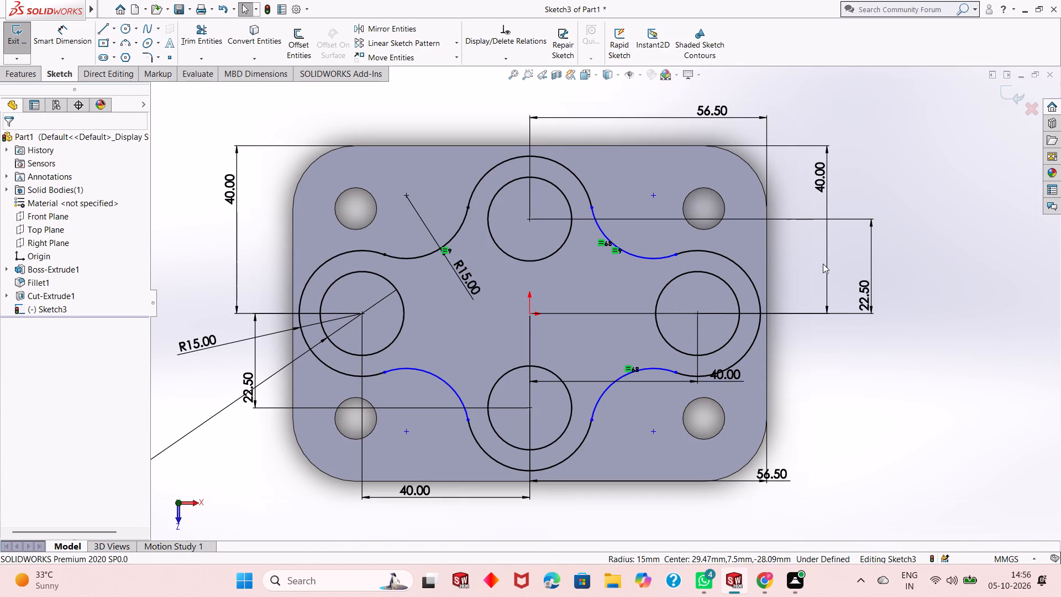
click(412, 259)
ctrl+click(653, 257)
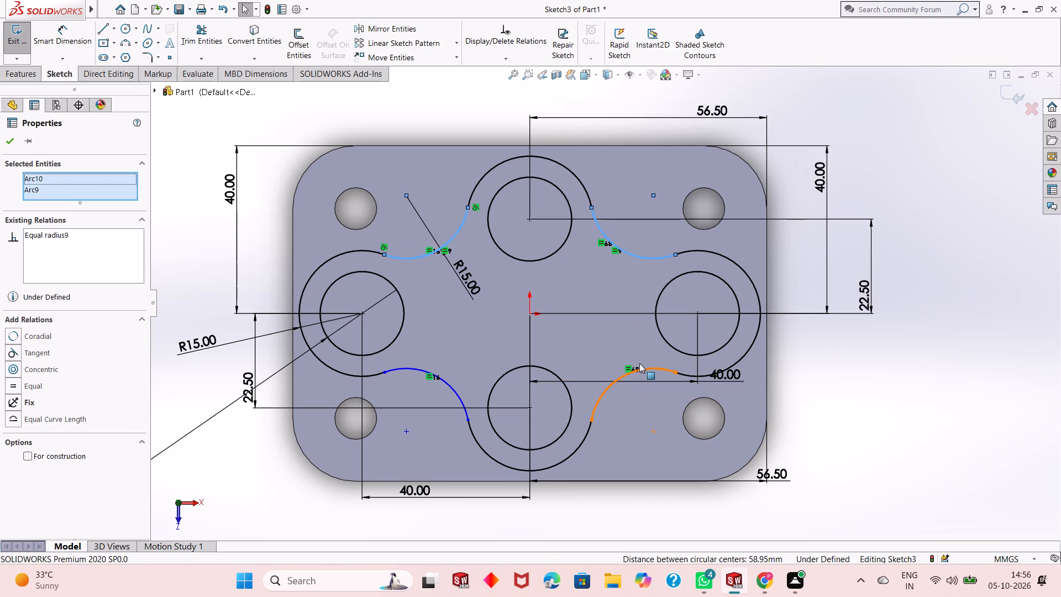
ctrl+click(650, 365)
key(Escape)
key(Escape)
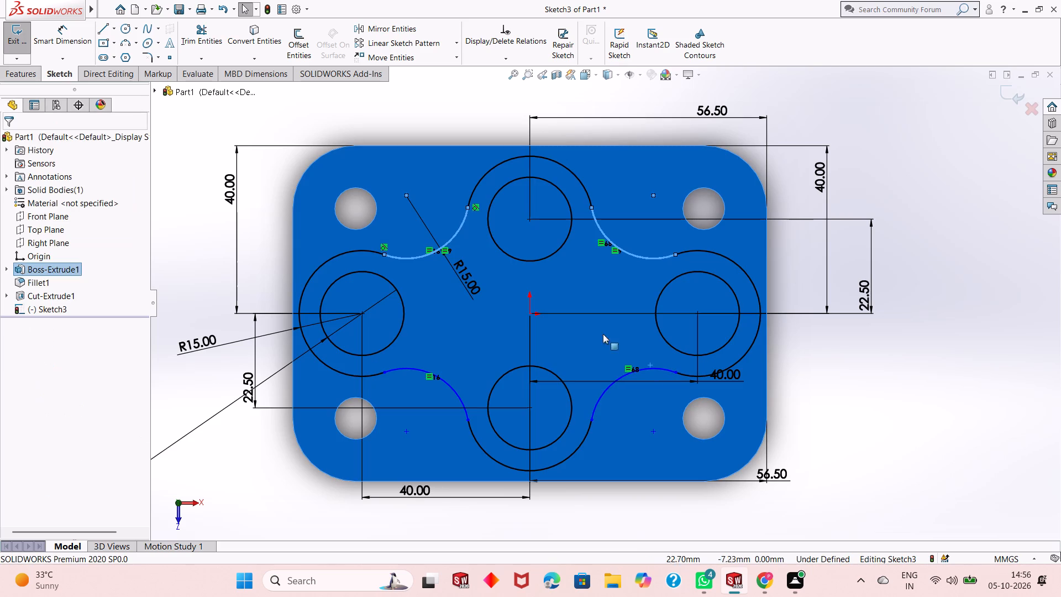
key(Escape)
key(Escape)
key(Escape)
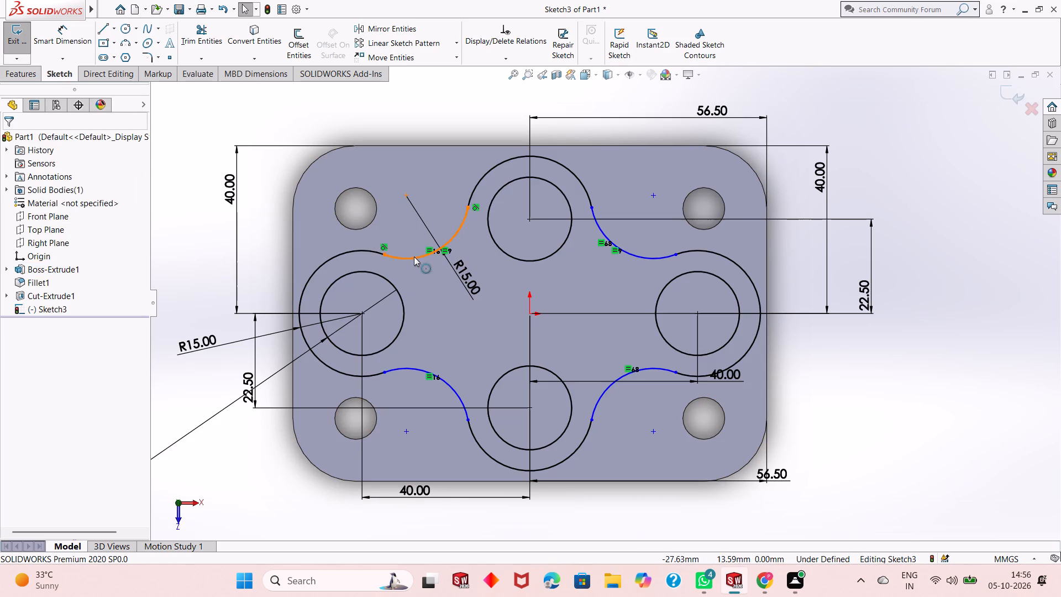
Reapply the Equal relation to the four concave connecting arcs of the boss outline.
click(414, 256)
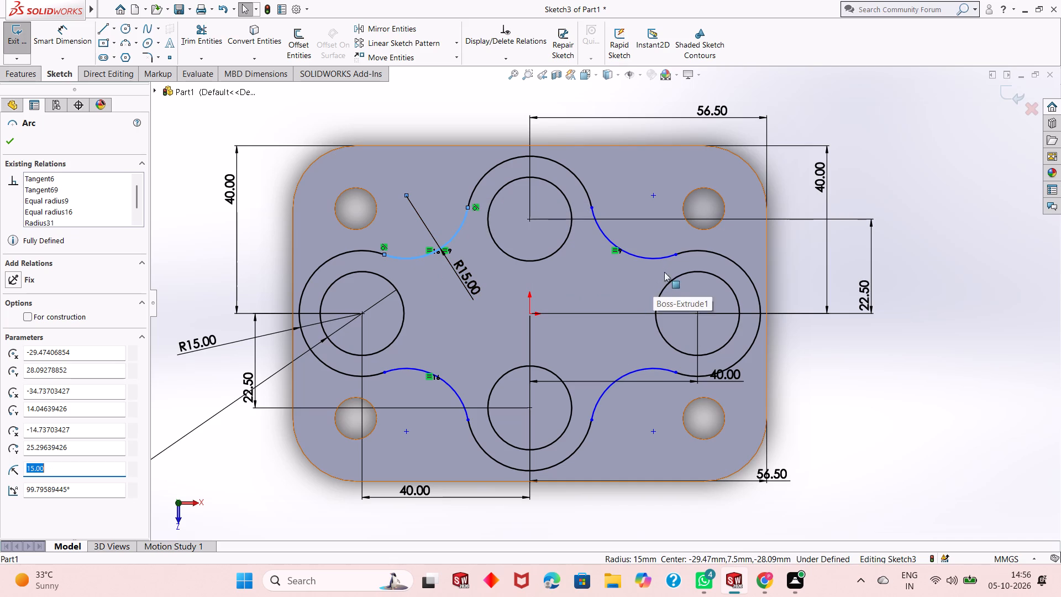
ctrl+click(649, 257)
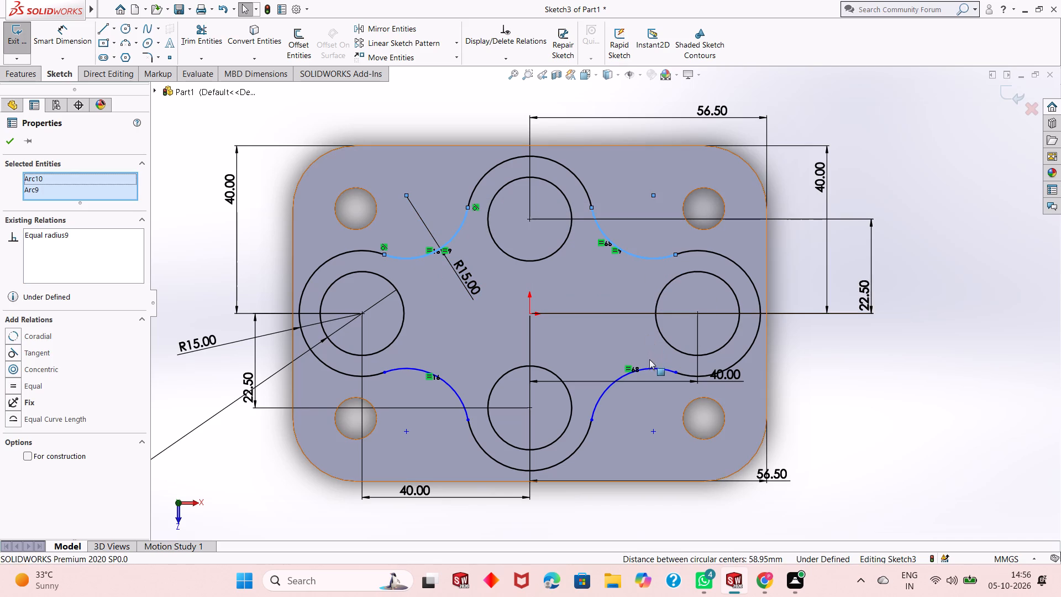
ctrl+click(649, 368)
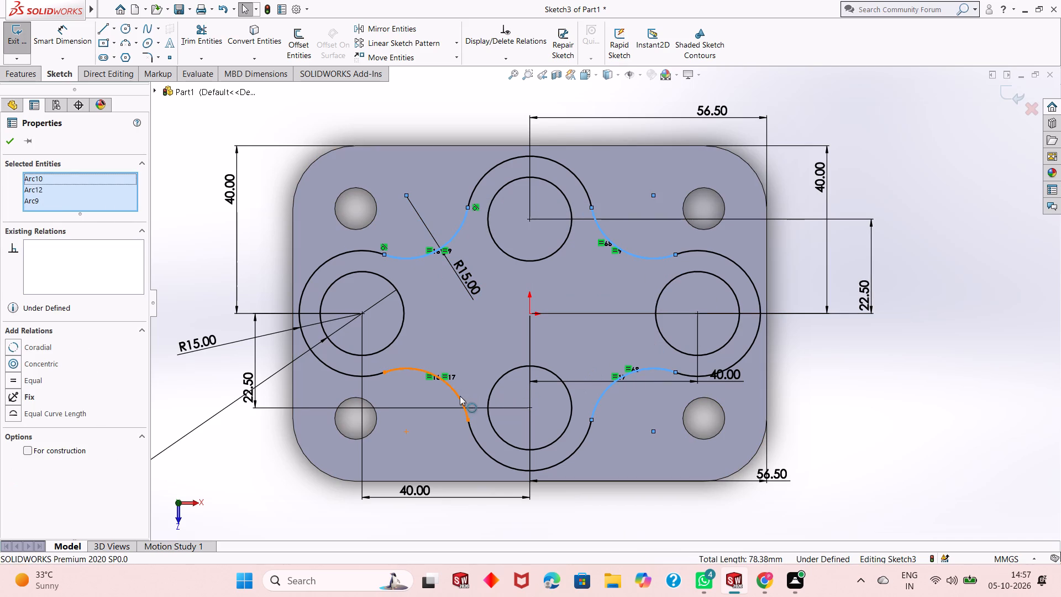
ctrl+click(459, 397)
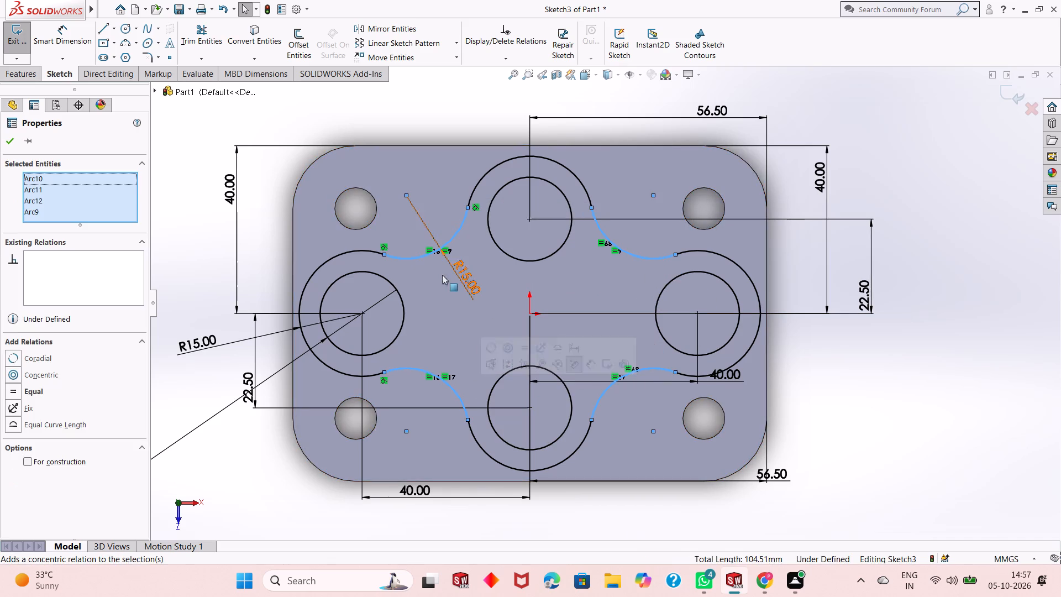
click(19, 391)
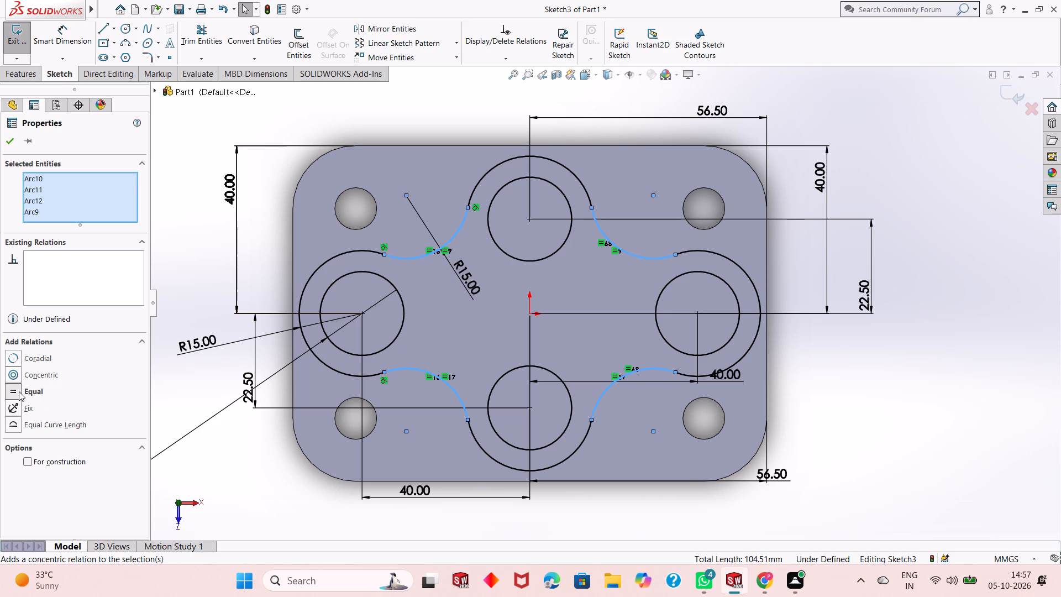
click(14, 144)
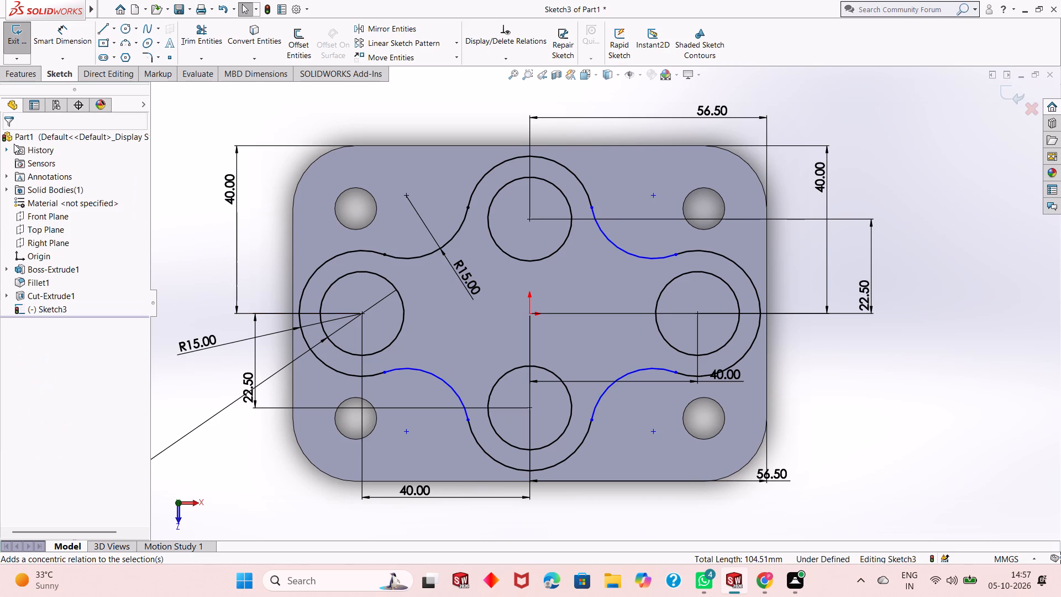
Make the upper-right concave arc tangent to the outer arcs around the right and top ring circles.
ctrl+click(633, 253)
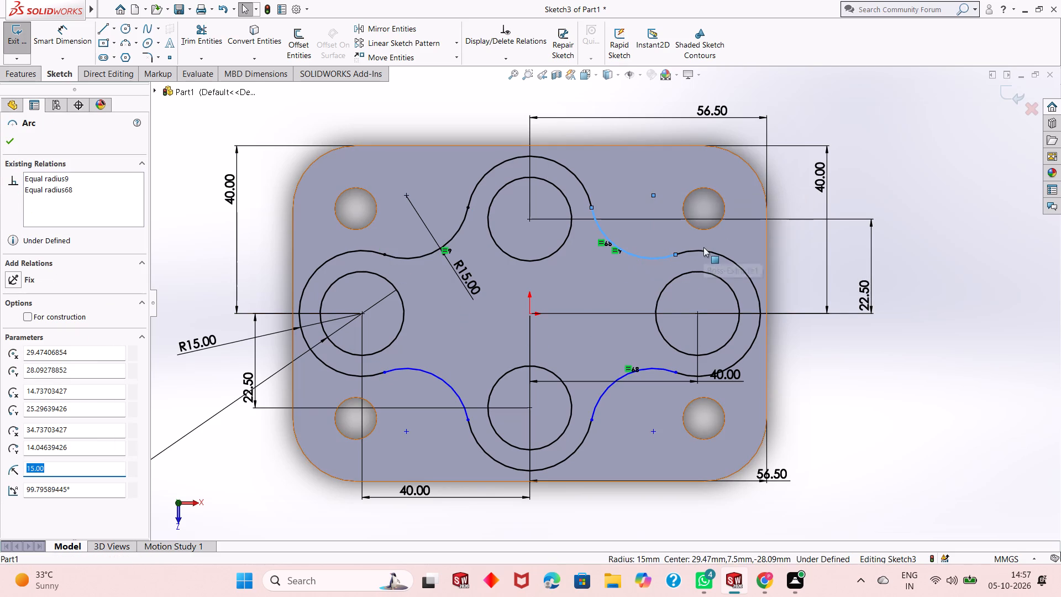
ctrl+click(706, 253)
click(0, 357)
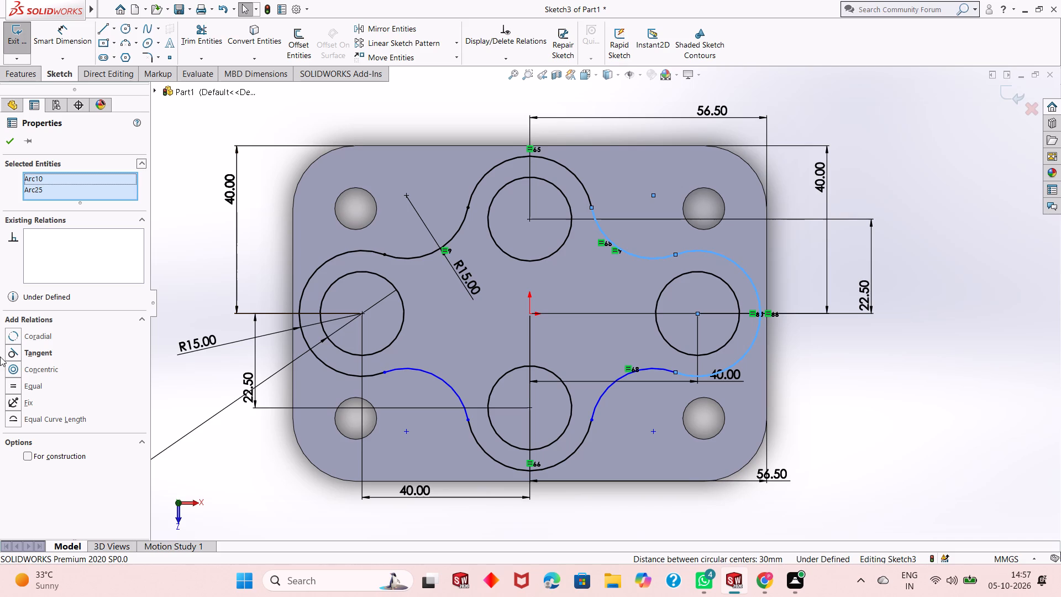
click(13, 354)
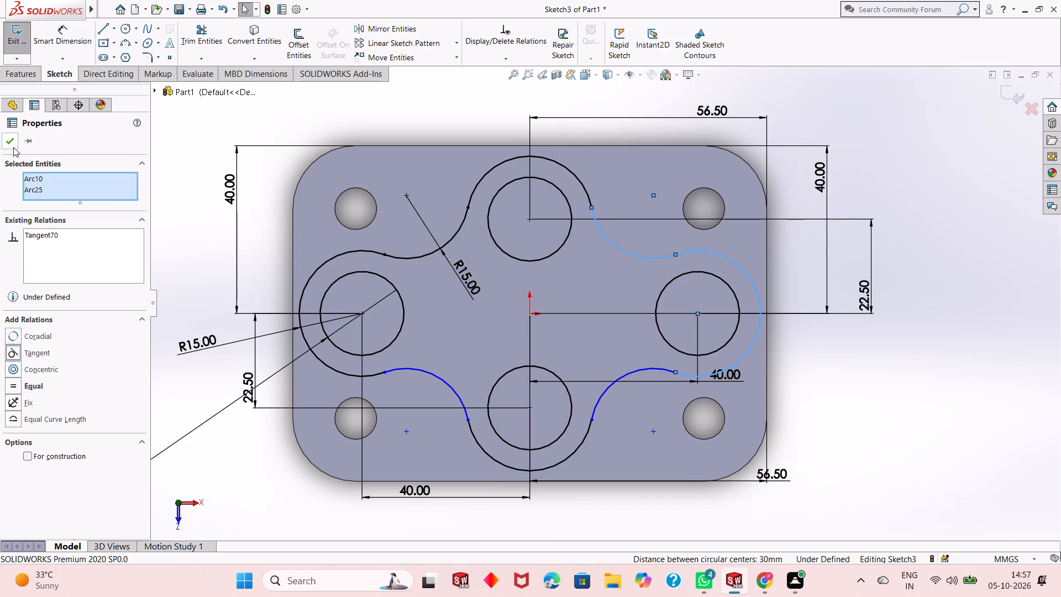
click(13, 147)
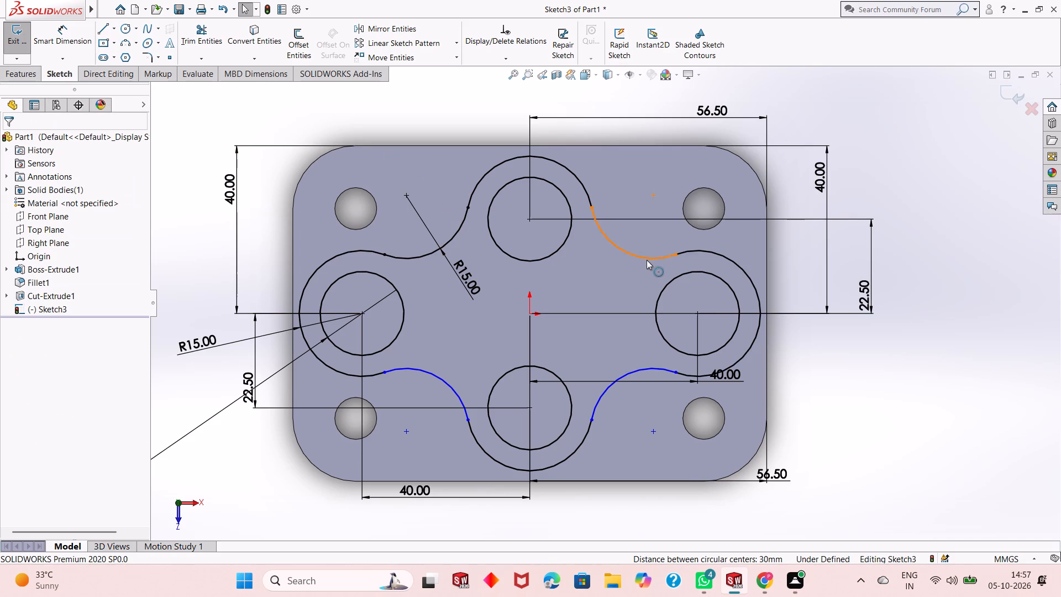
click(648, 260)
ctrl+click(584, 186)
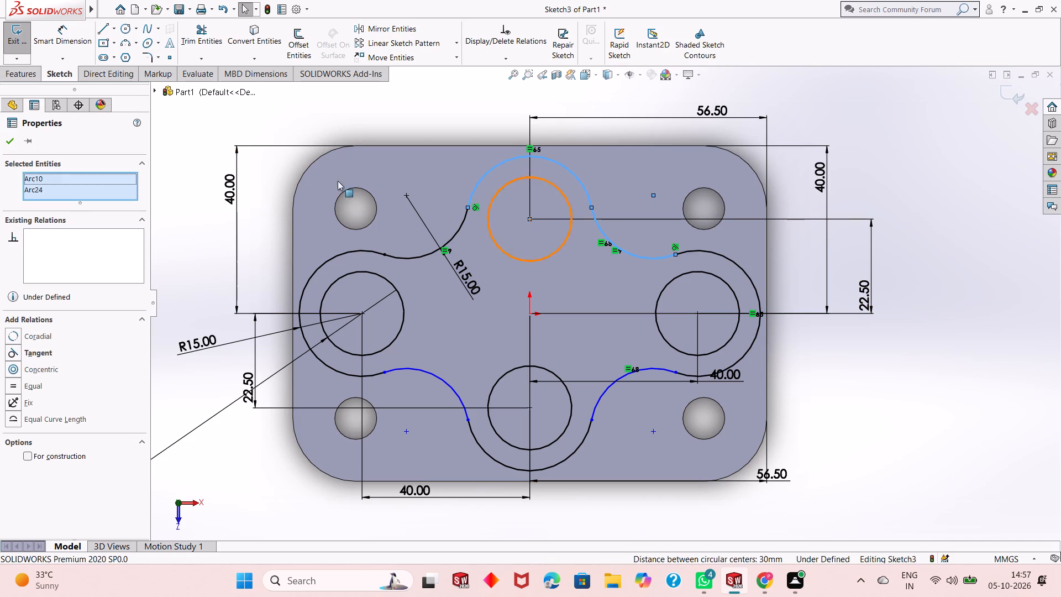
click(34, 351)
click(10, 138)
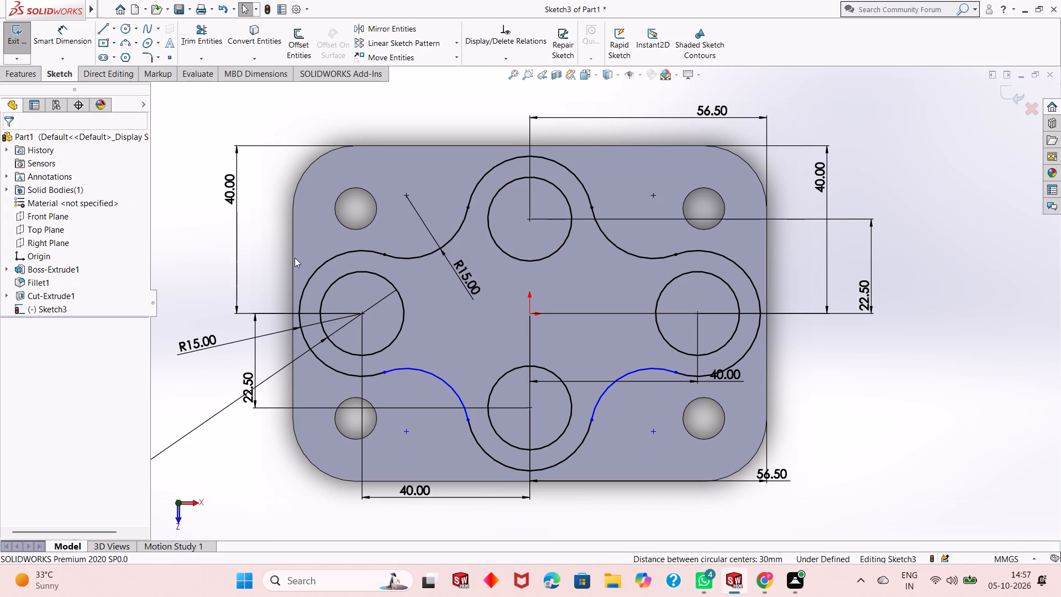
Make the lower-left concave arc tangent to the outer arc around the bottom ring circle.
click(454, 395)
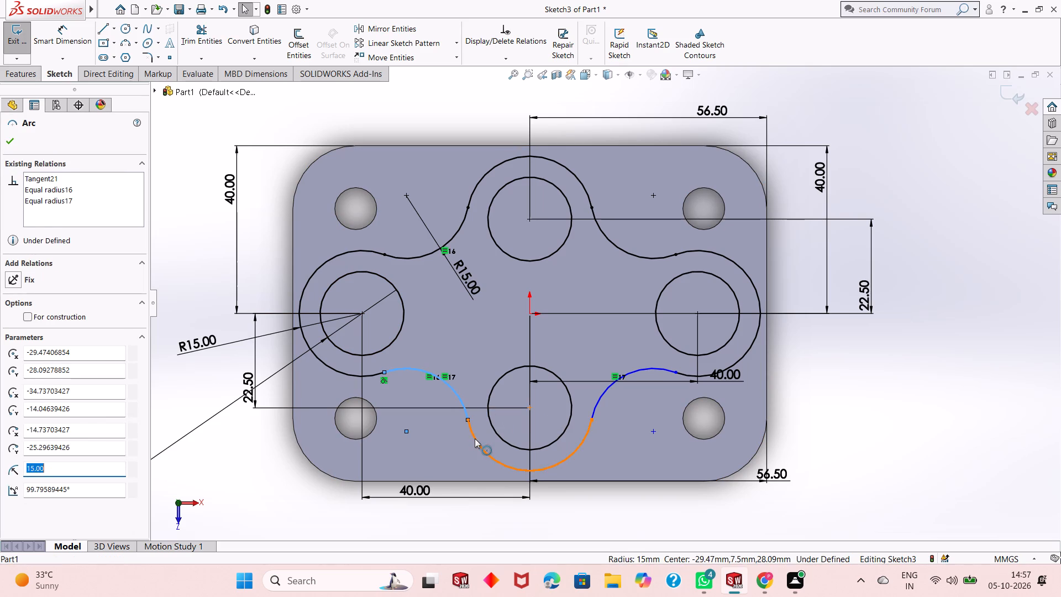
ctrl+click(475, 438)
click(15, 350)
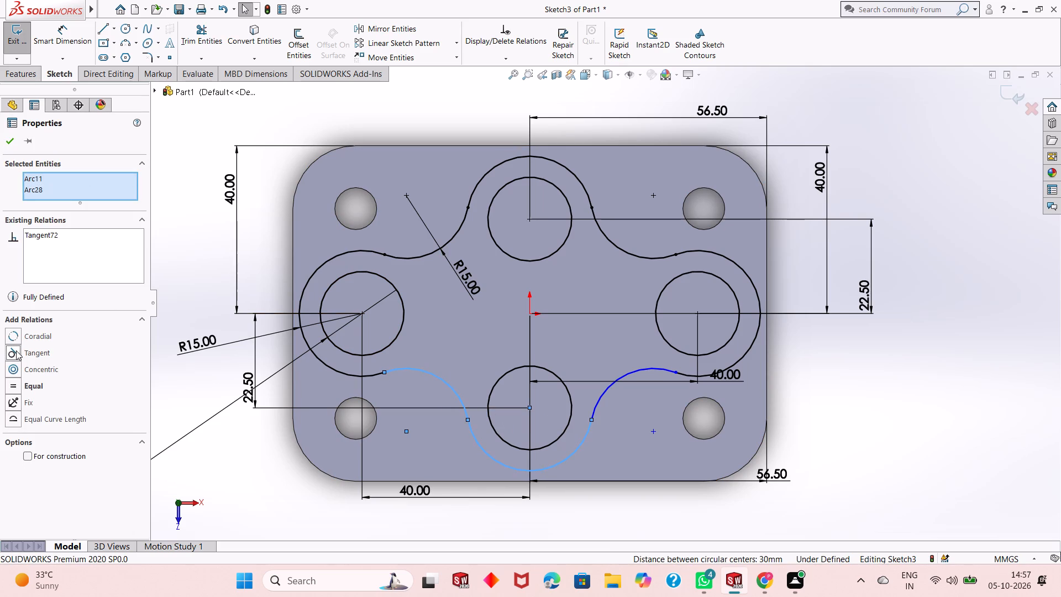
click(5, 140)
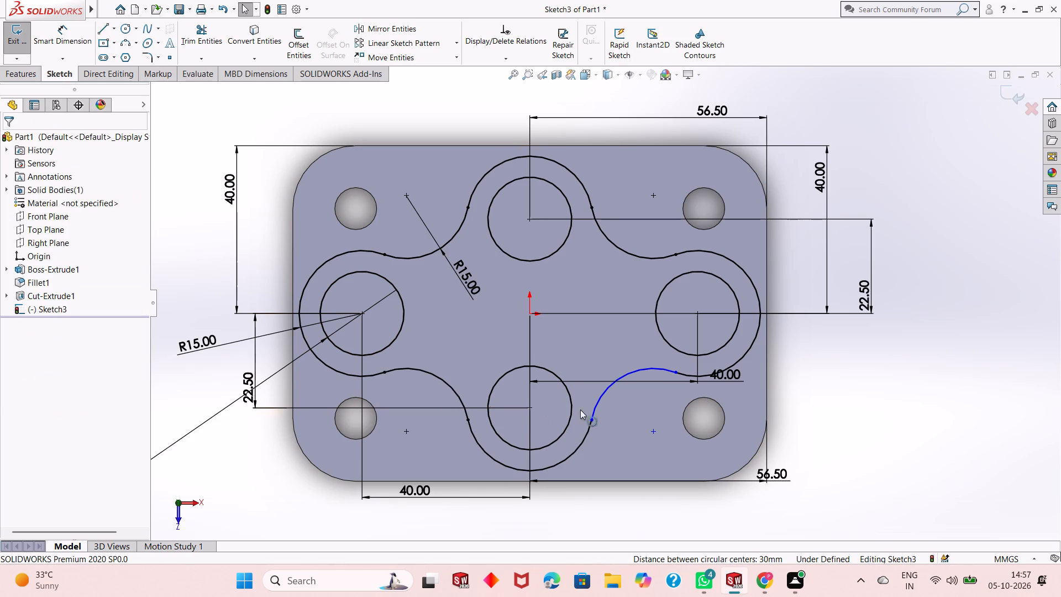
Make the lower-right concave arc tangent to the outer arcs around the bottom and right ring circles.
click(612, 383)
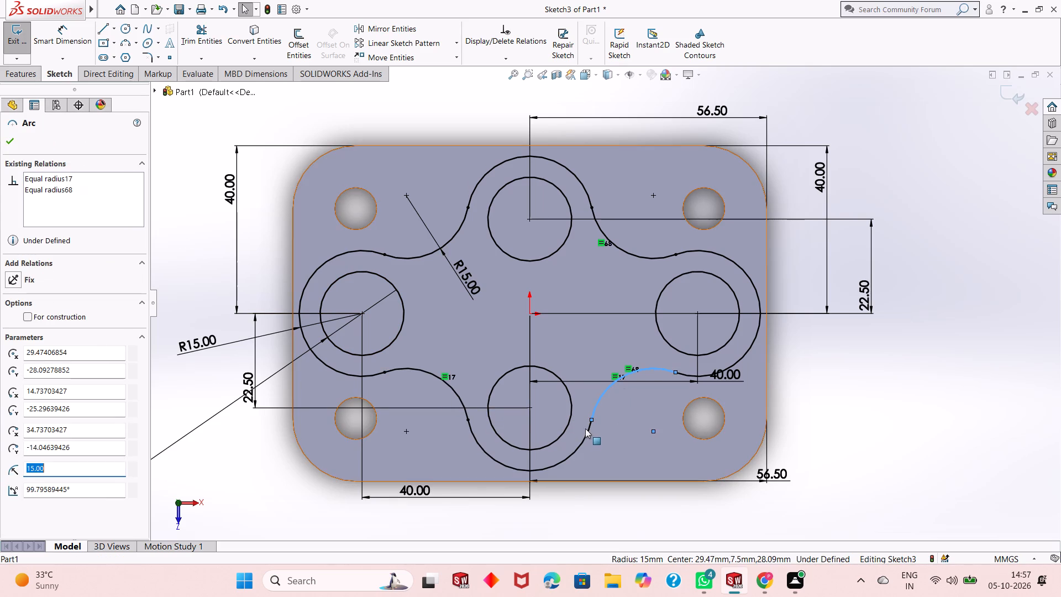
ctrl+click(582, 438)
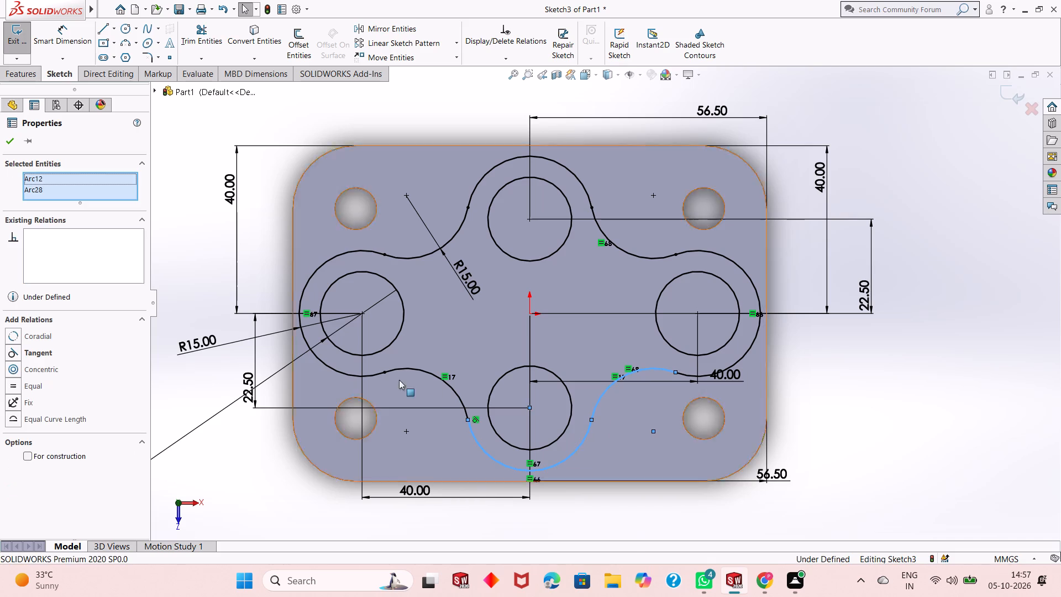
click(19, 353)
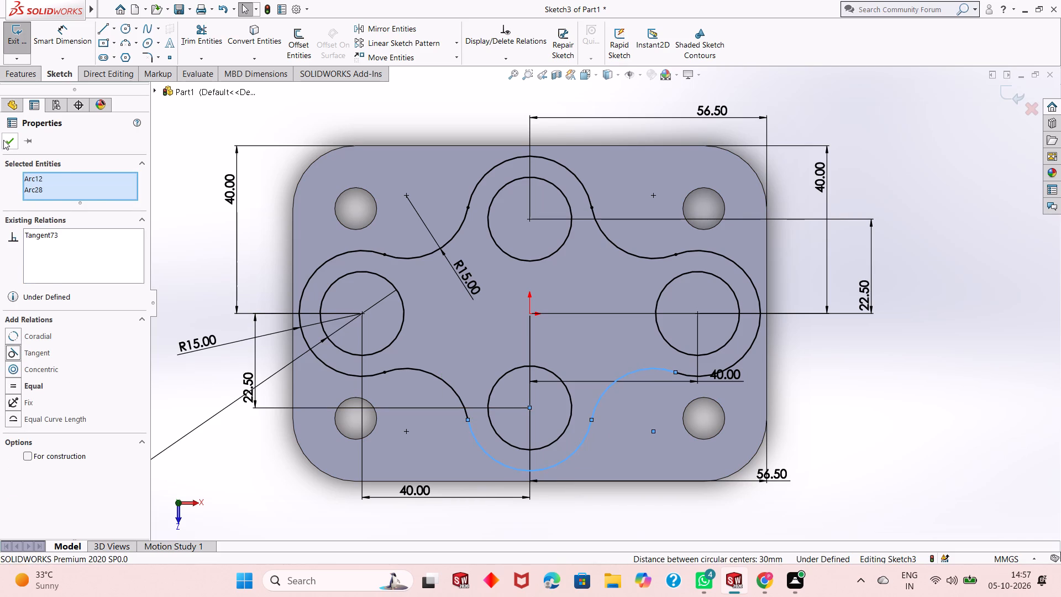
click(3, 140)
click(649, 370)
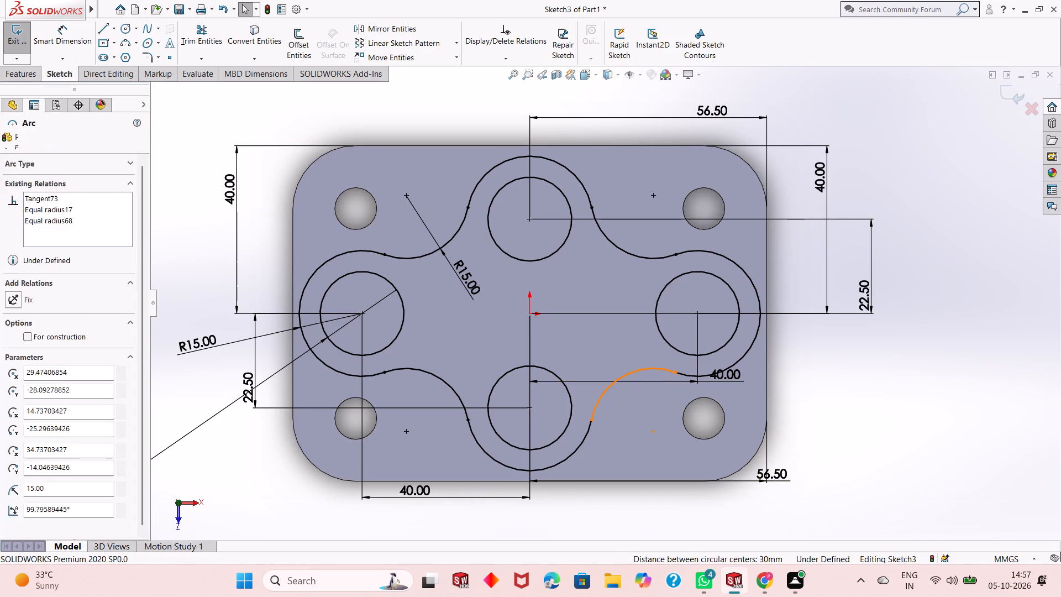
ctrl+click(681, 375)
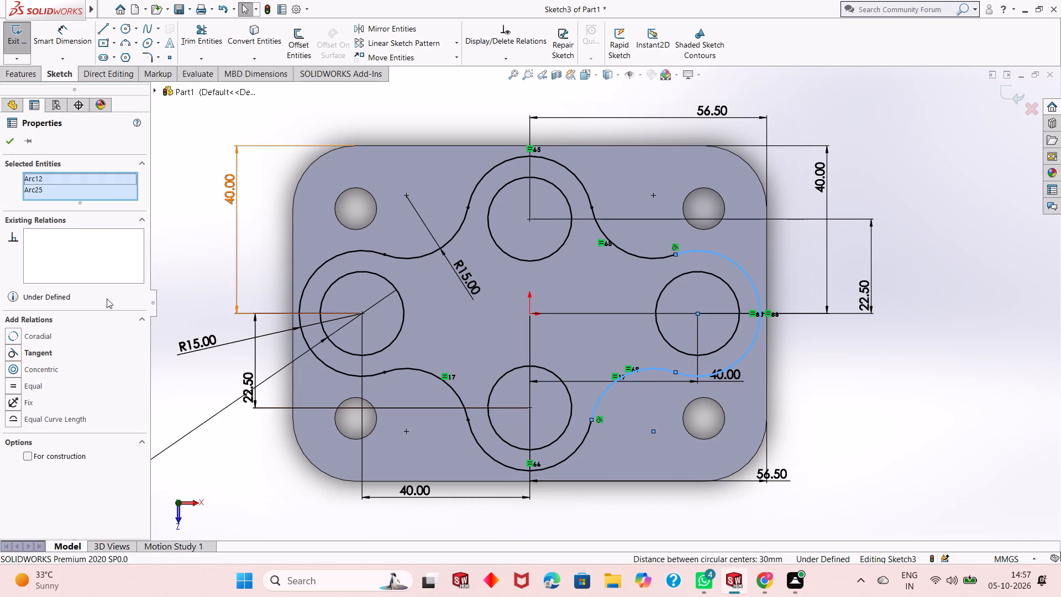
click(11, 353)
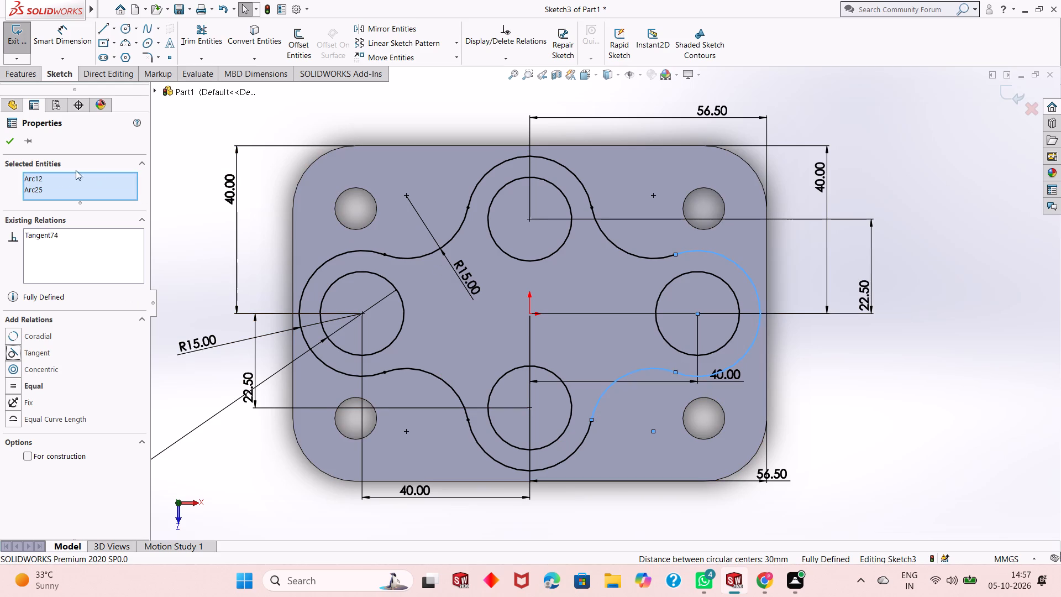
click(9, 142)
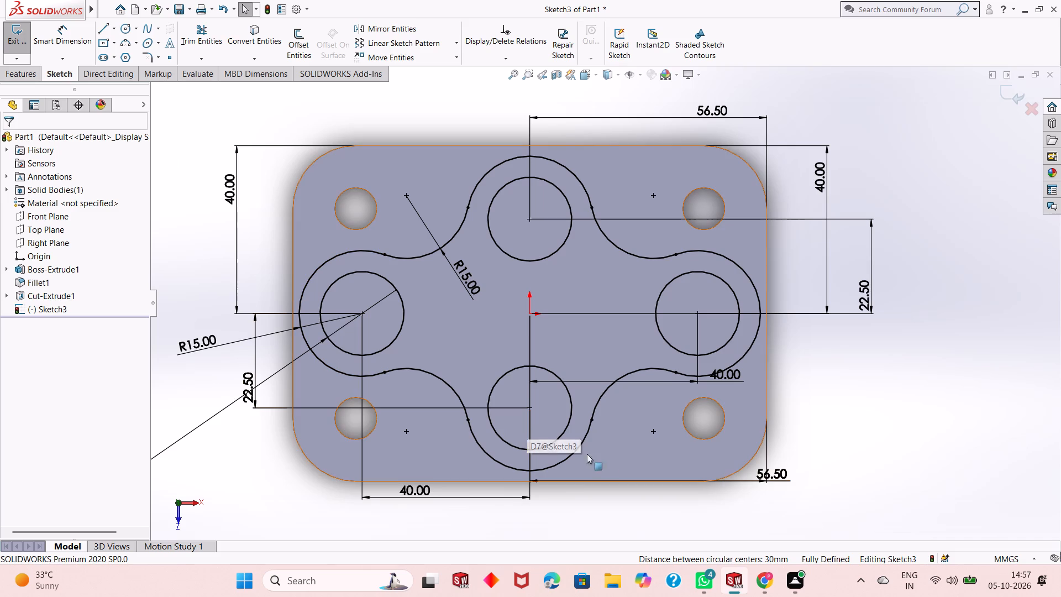
Extrude the four-ring boss profile 15 mm blind from the plate's top face, merged with the plate.
scroll(517, 346, up, 1)
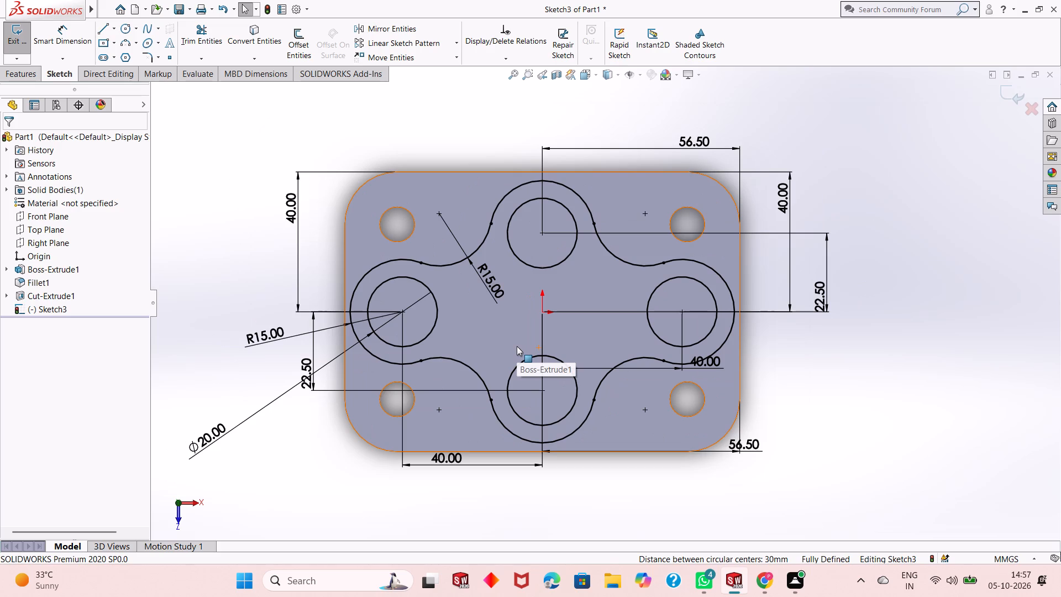
scroll(517, 346, up, 1)
scroll(613, 319, down, 3)
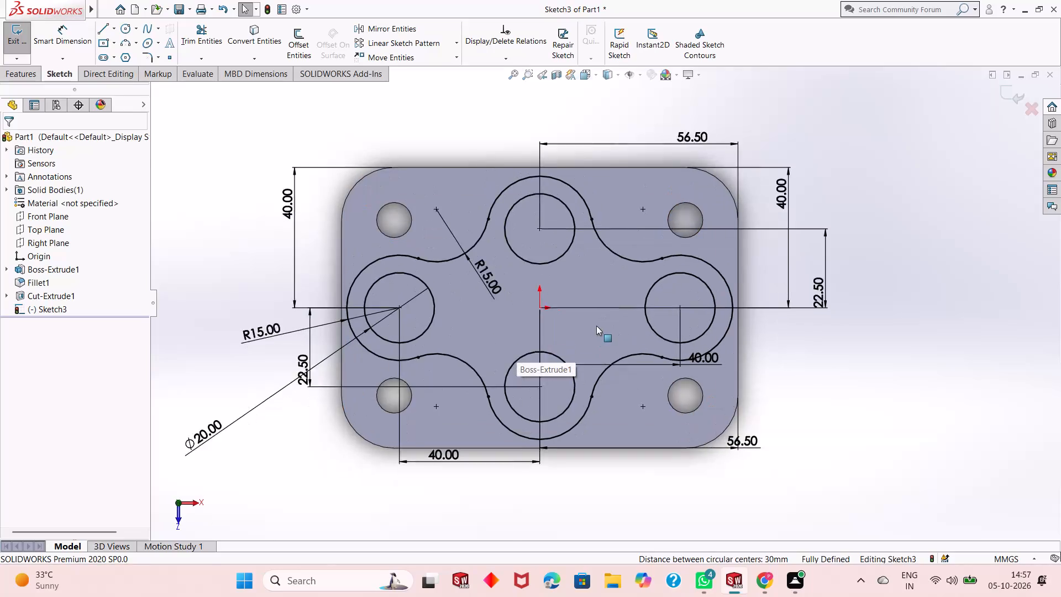
scroll(558, 402, up, 1)
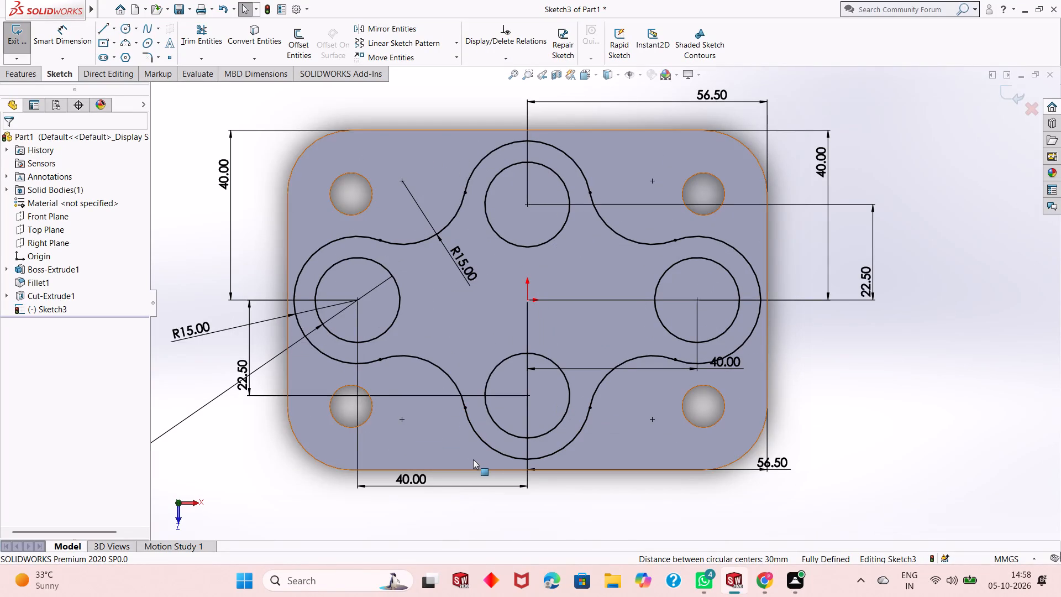
click(24, 71)
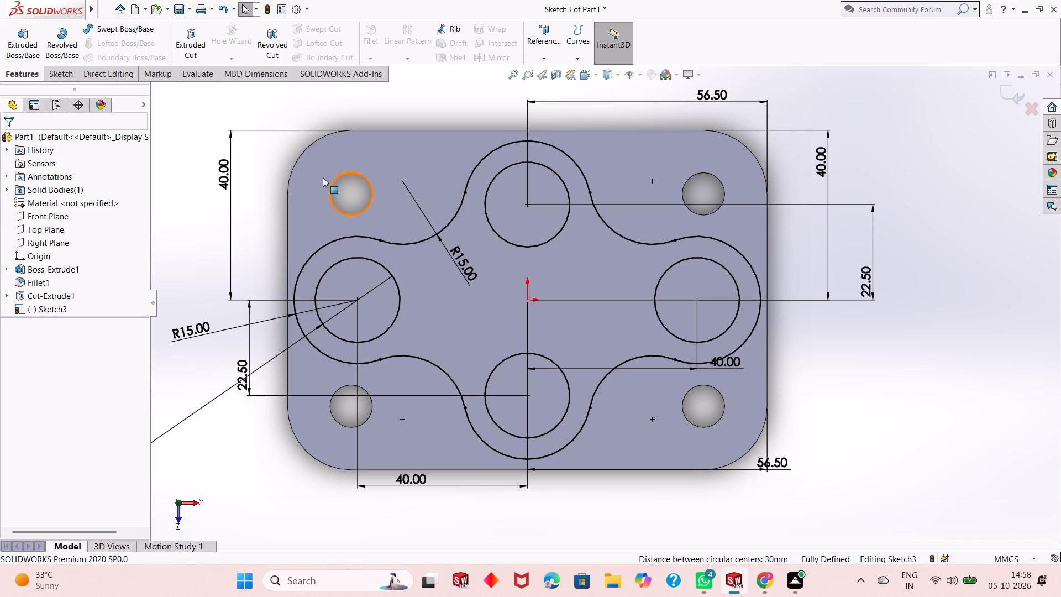
click(33, 44)
middle_drag(571, 359, 575, 330)
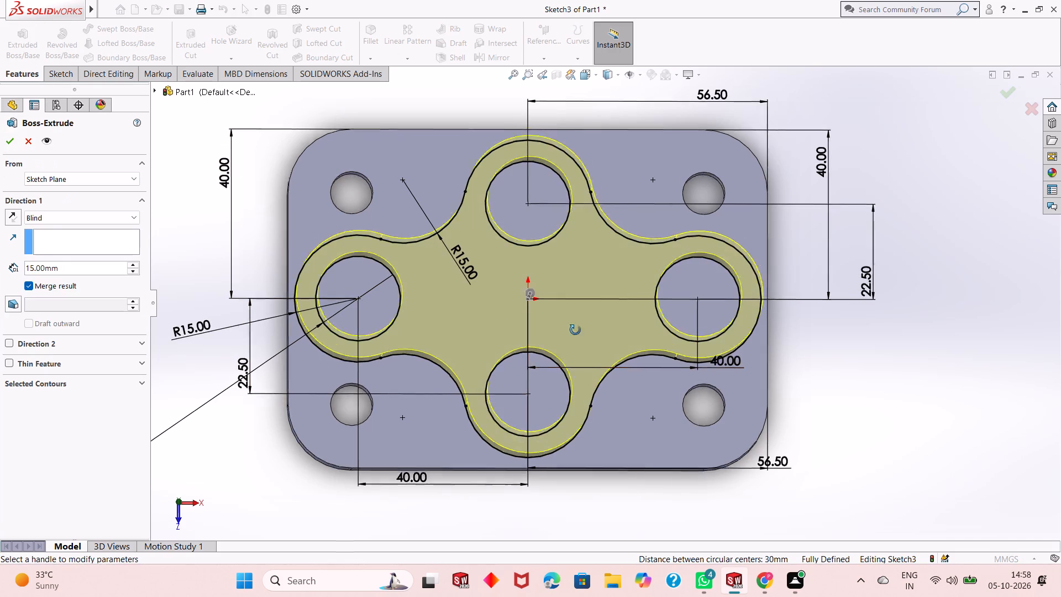
middle_drag(575, 330, 586, 220)
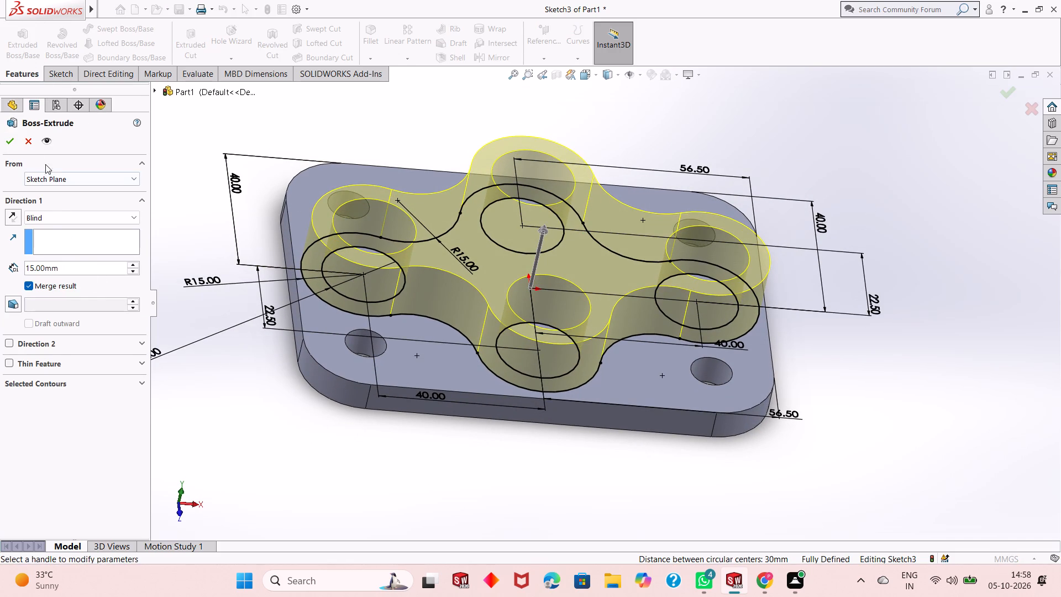
click(10, 137)
click(442, 457)
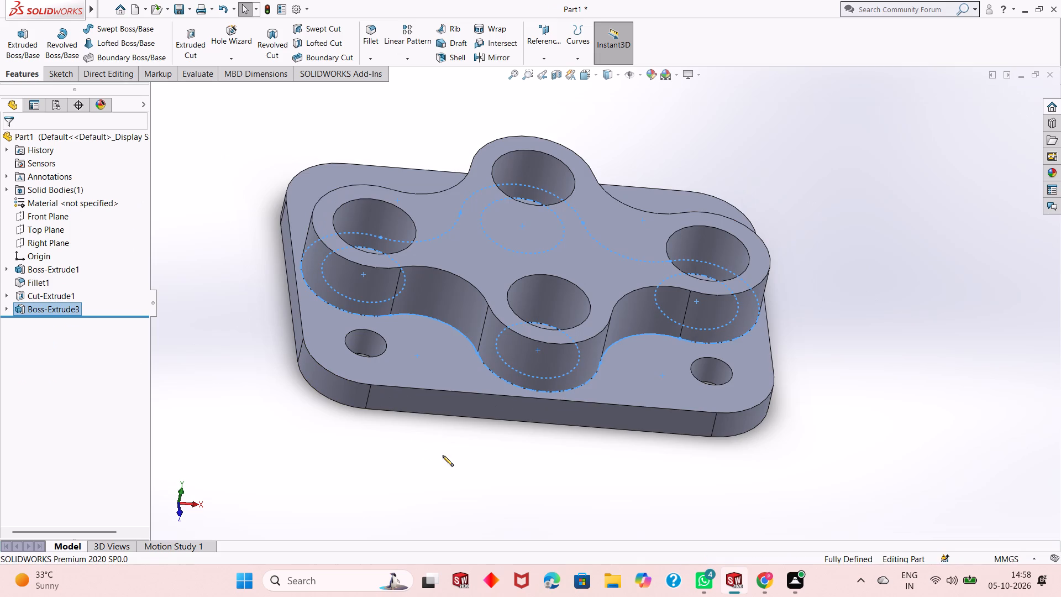
Start a new sketch on the top face of the four-ring boss, oriented normal to the view.
middle_drag(508, 399, 489, 448)
click(536, 255)
click(589, 224)
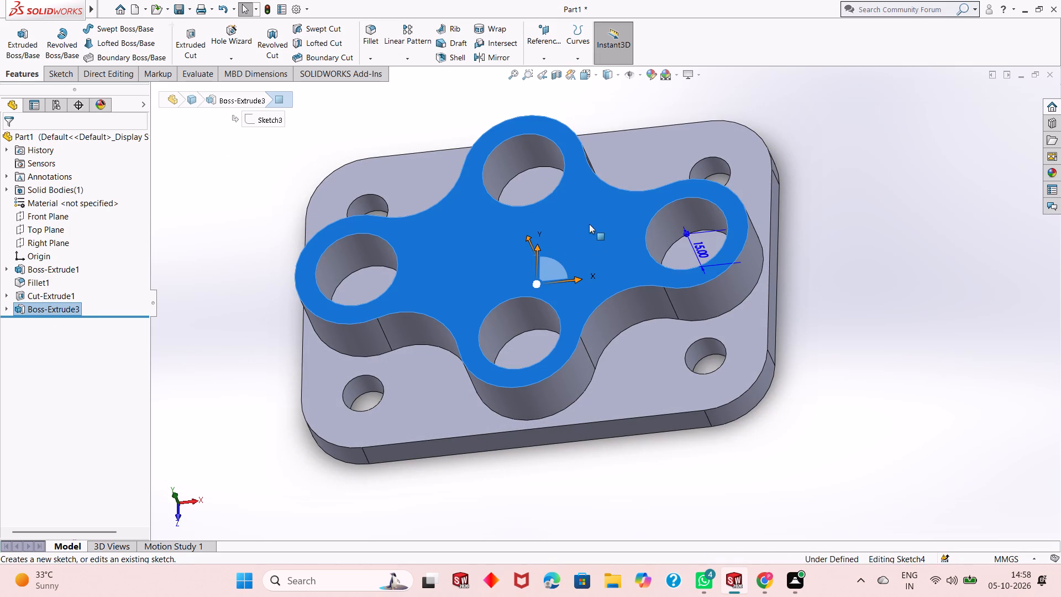
key(ctrl+8)
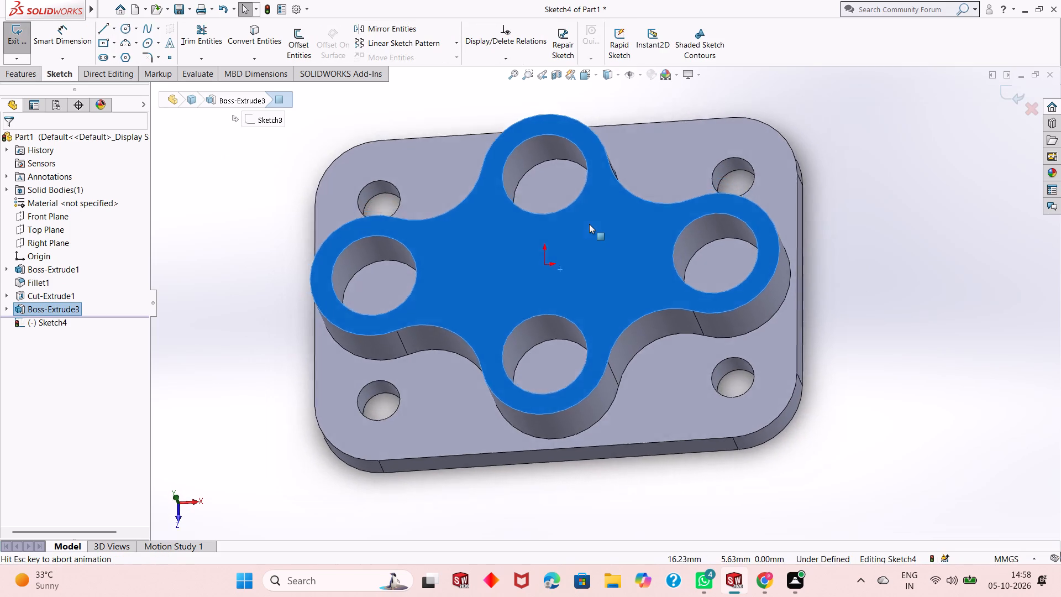
key(Escape)
key(Escape)
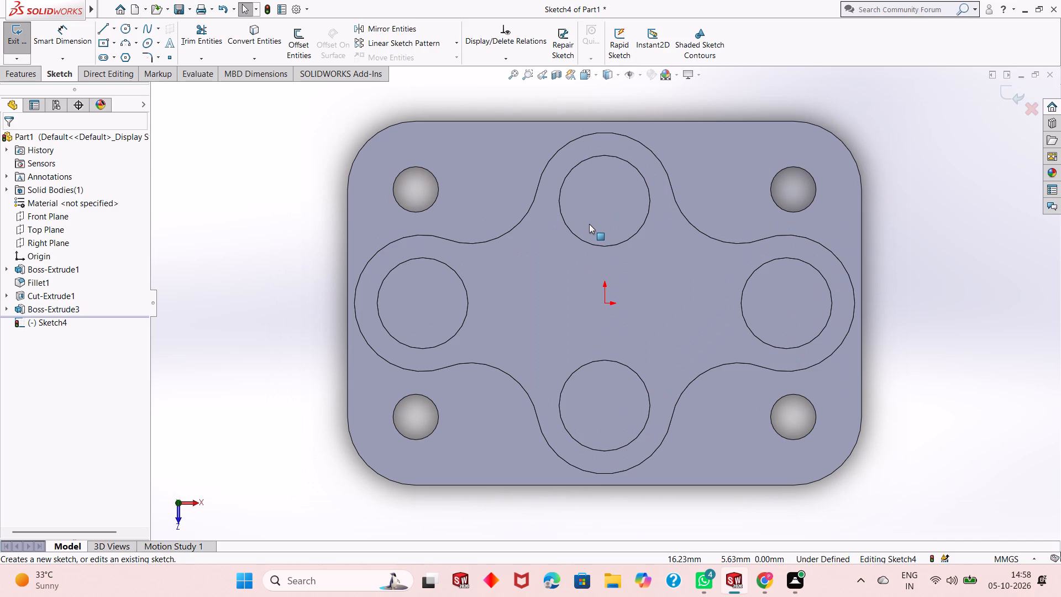
scroll(589, 224, down, 1)
scroll(550, 330, up, 1)
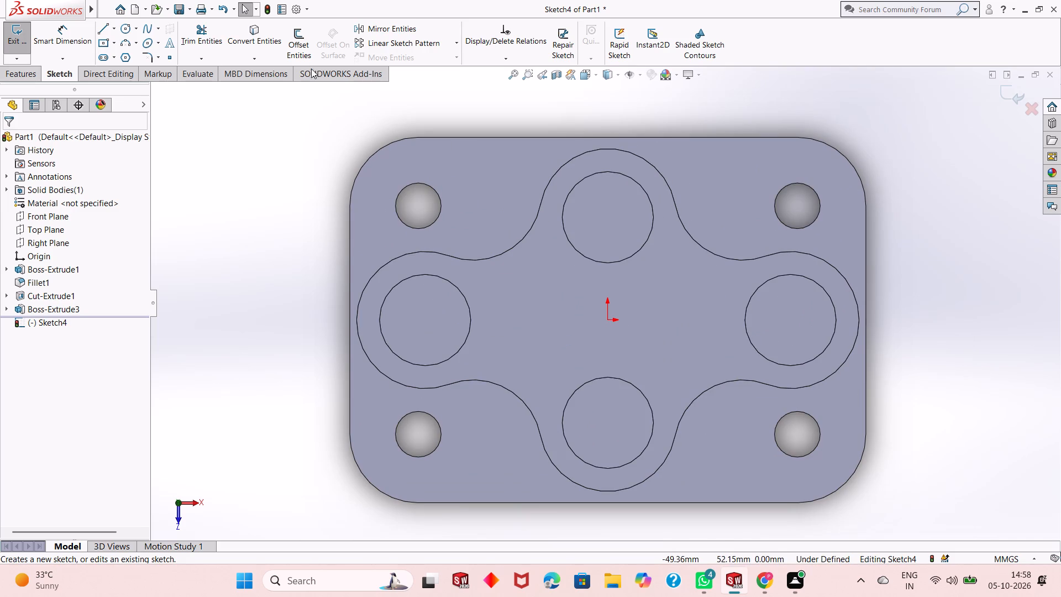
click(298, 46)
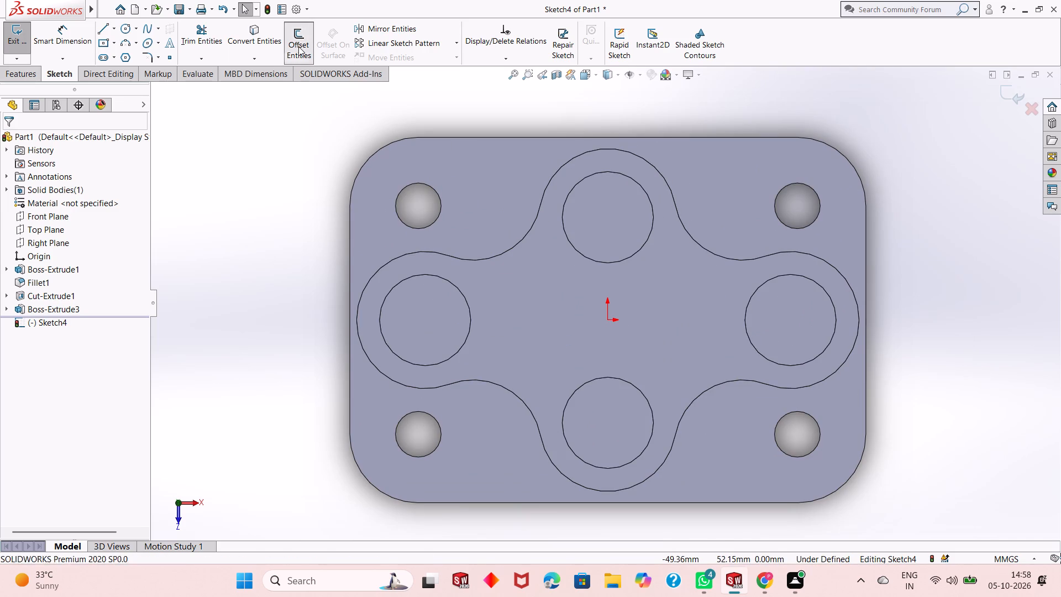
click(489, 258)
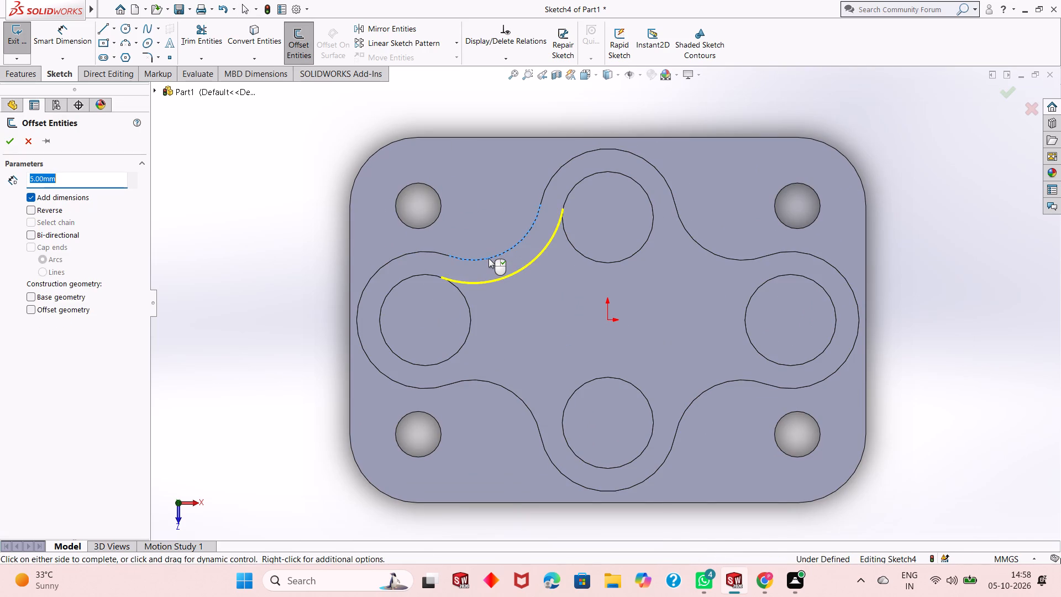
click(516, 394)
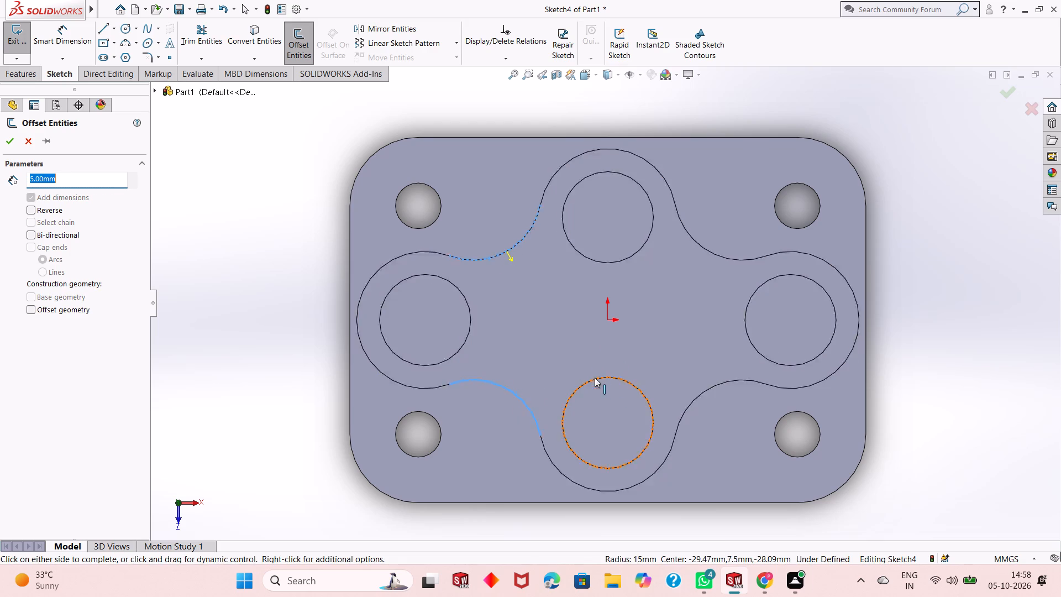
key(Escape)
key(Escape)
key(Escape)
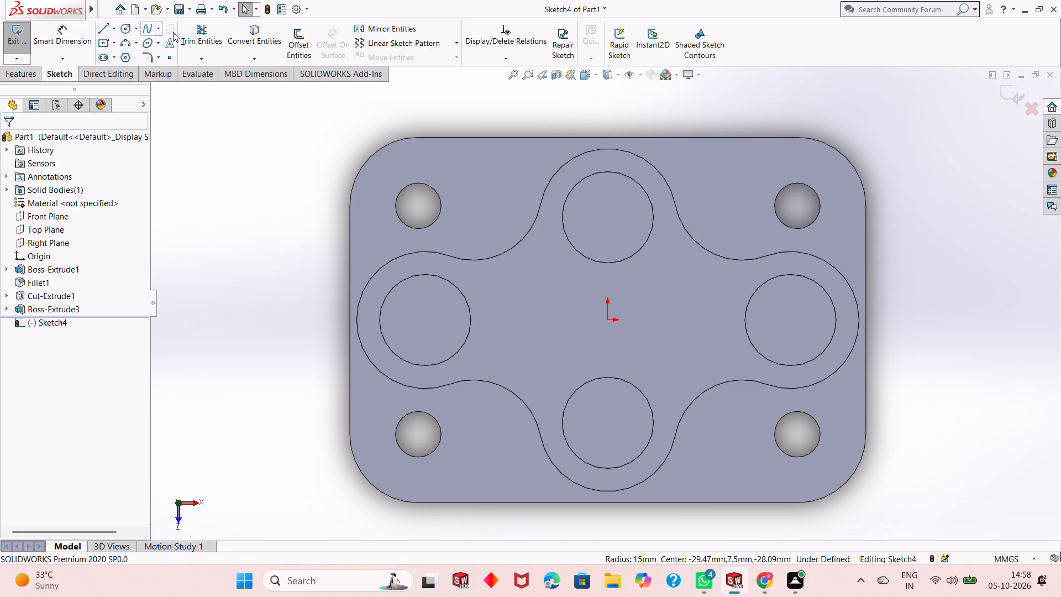
Offset the upper-left, upper-right and lower-right concave edges of the boss 5 mm inward, with dimensions added.
click(297, 45)
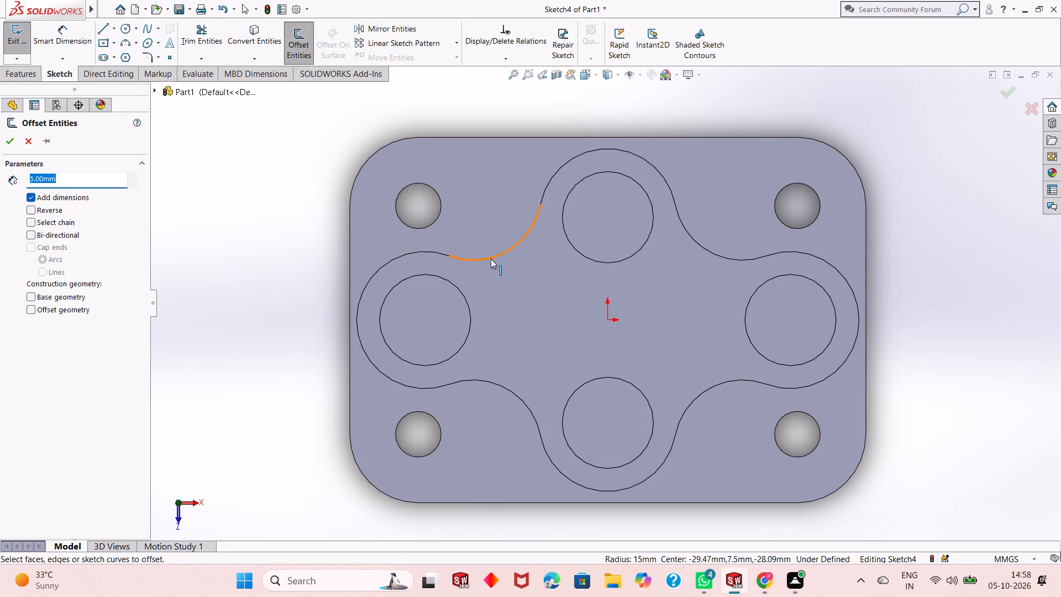
click(491, 259)
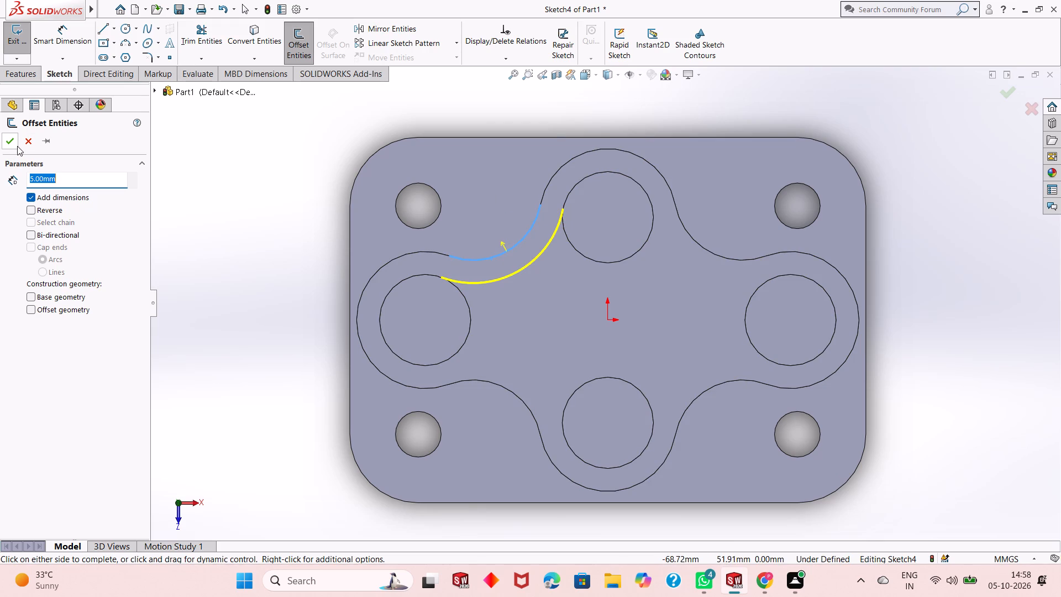
click(17, 145)
click(307, 41)
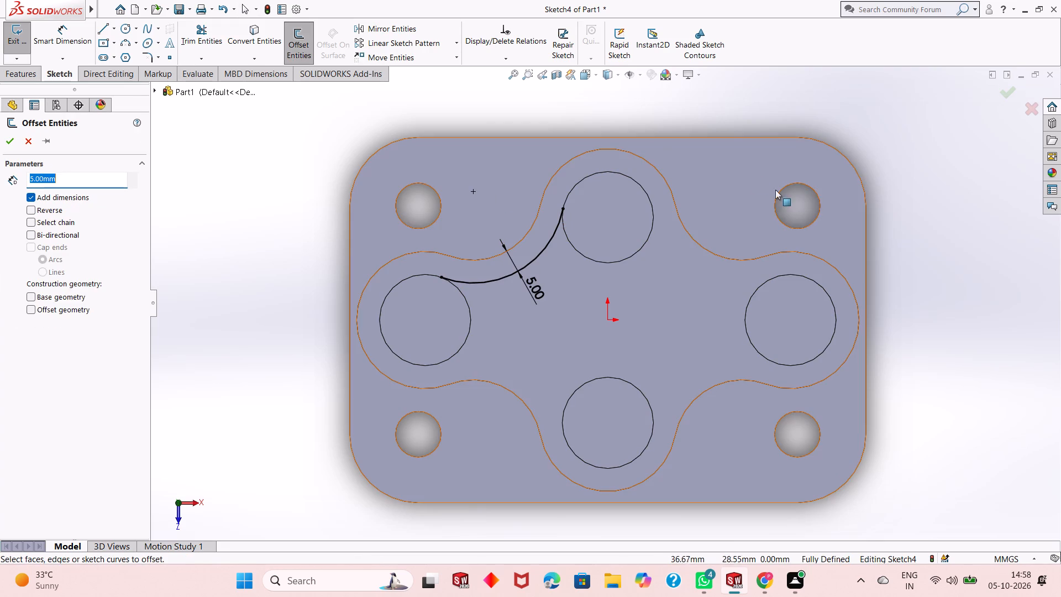
click(722, 256)
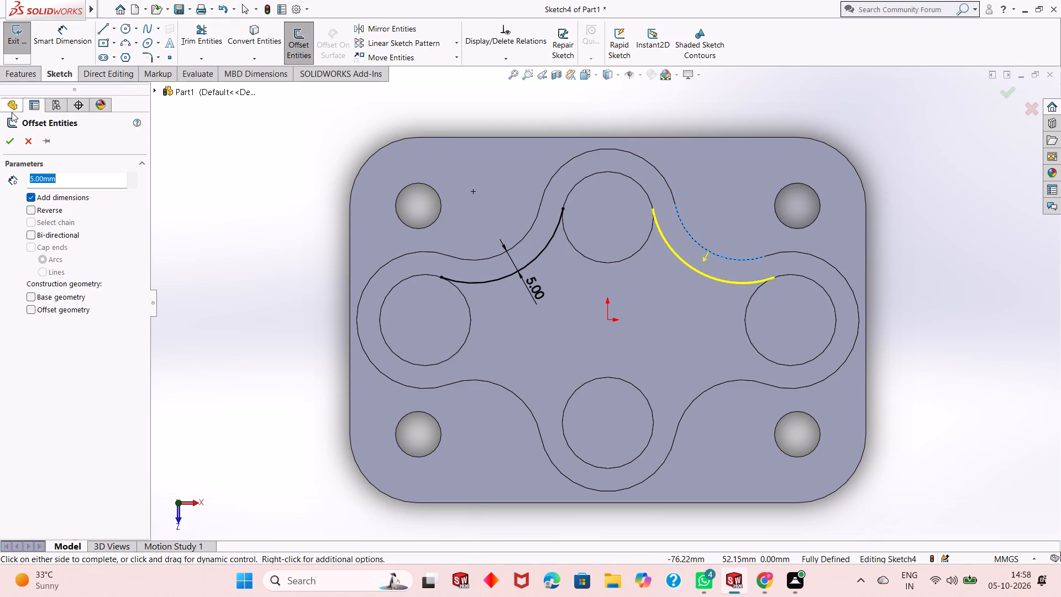
click(13, 142)
click(306, 41)
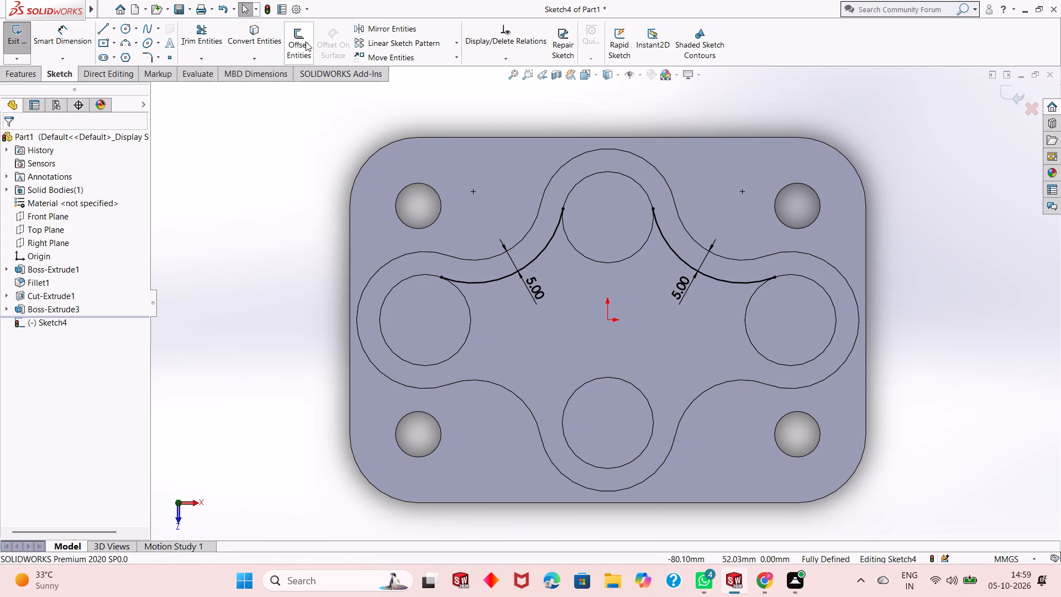
click(690, 406)
click(9, 143)
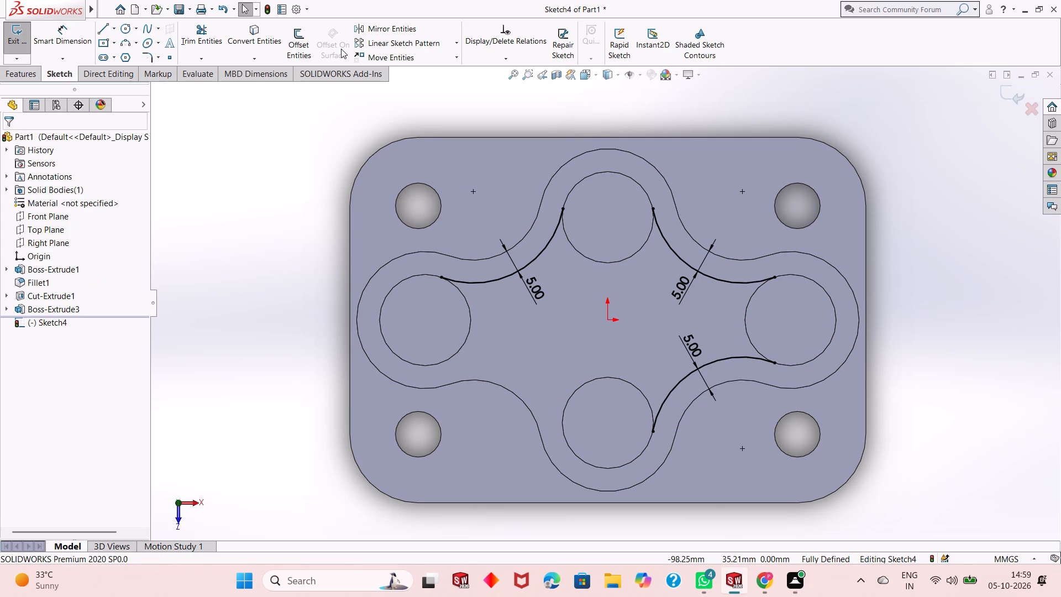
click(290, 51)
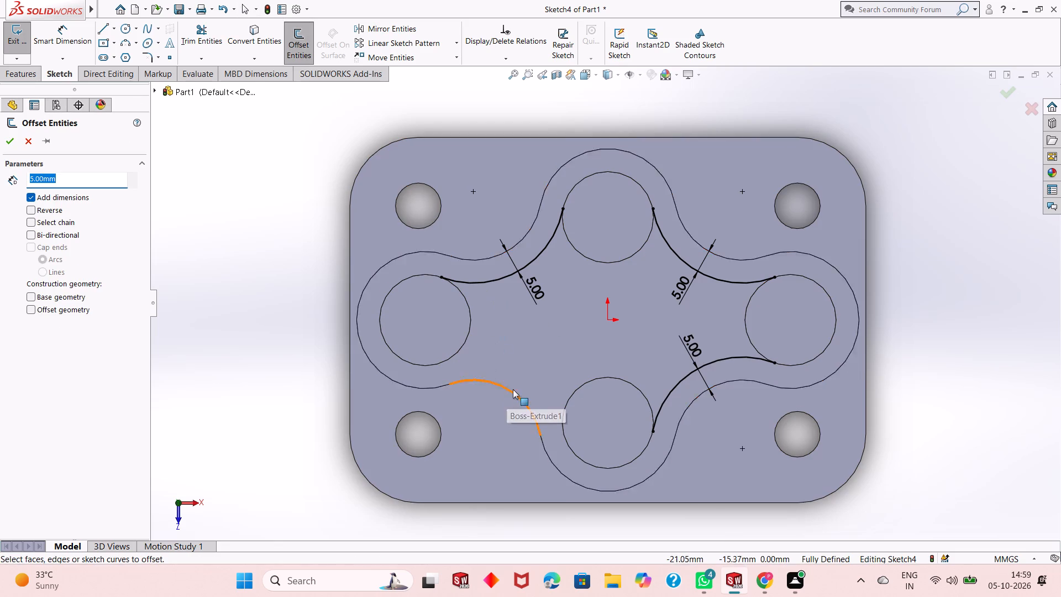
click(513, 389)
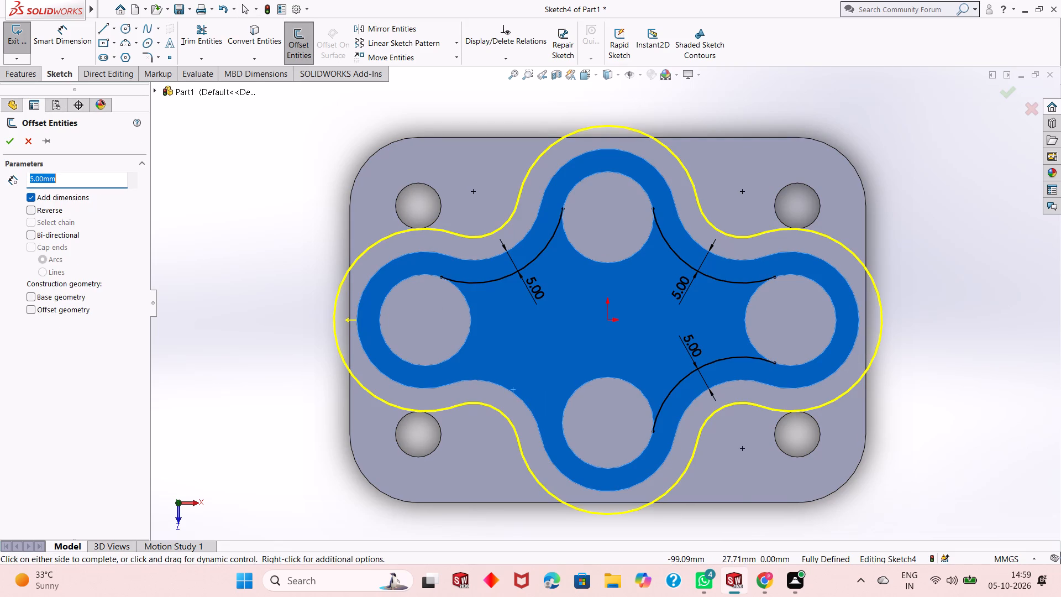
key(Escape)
Offset the lower-left concave edge of the boss 5 mm inward, with its dimension added.
click(299, 46)
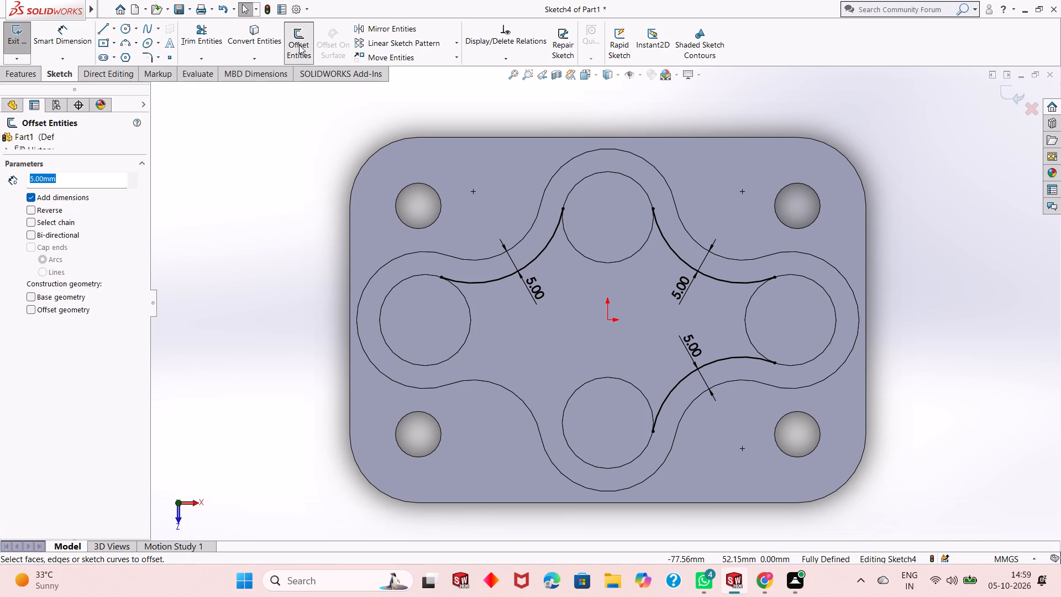
click(498, 385)
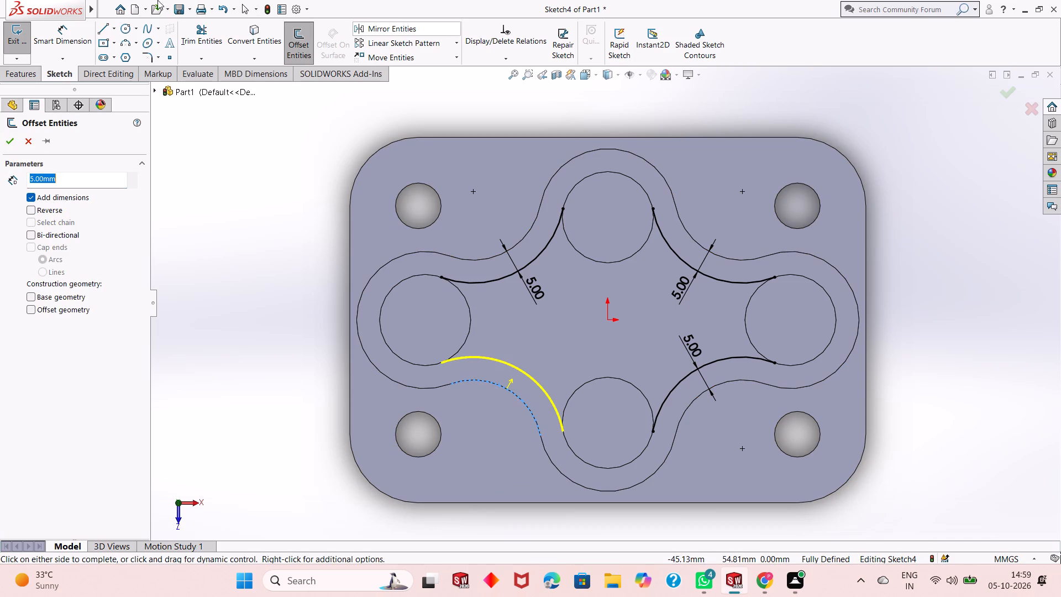
click(7, 145)
key(Escape)
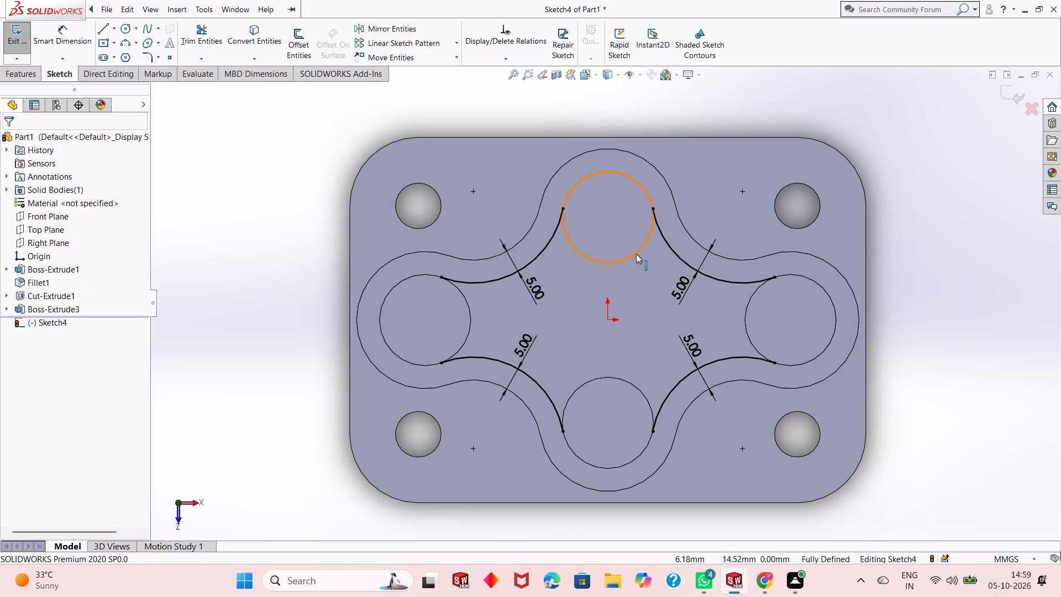
key(Escape)
key(Escape)
key(Escape)
key(Escape)
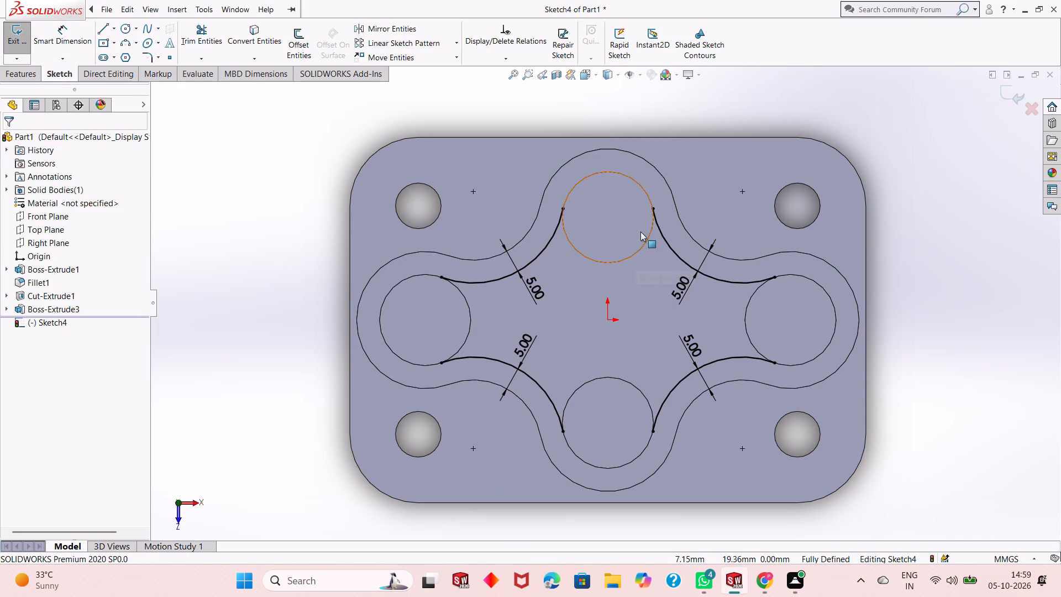
click(254, 103)
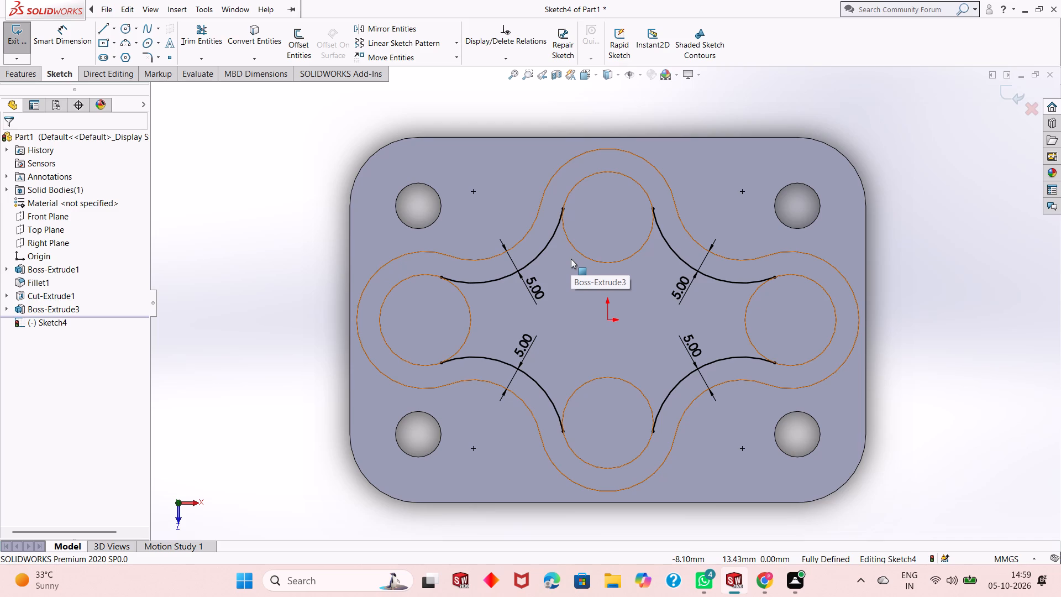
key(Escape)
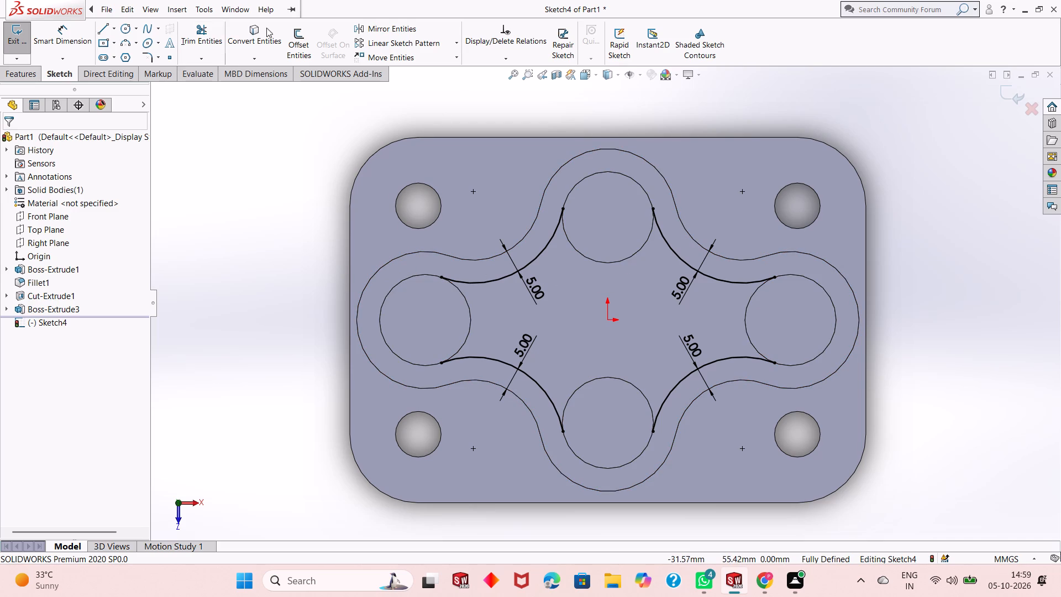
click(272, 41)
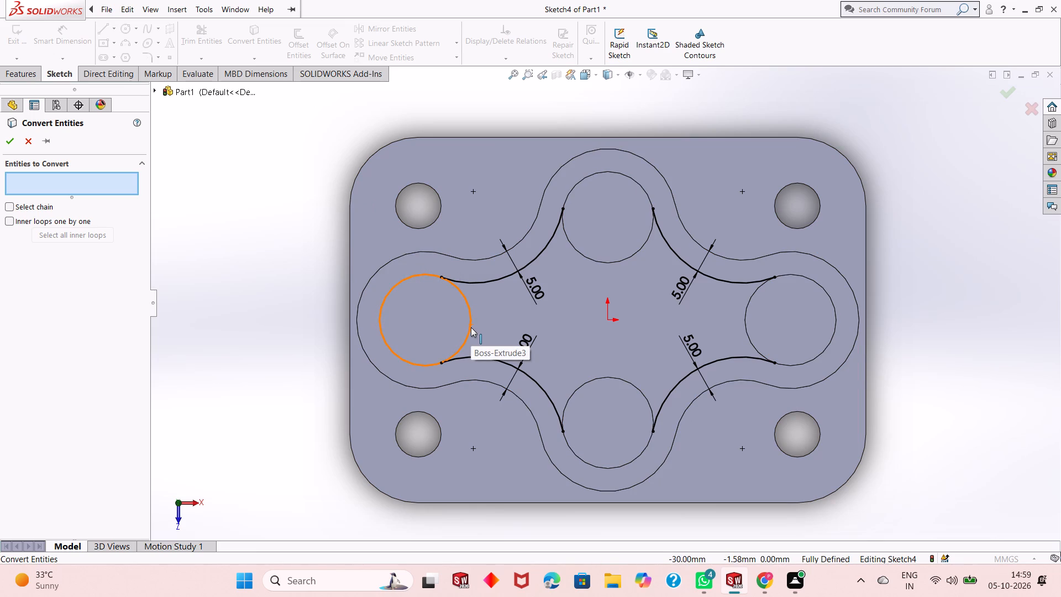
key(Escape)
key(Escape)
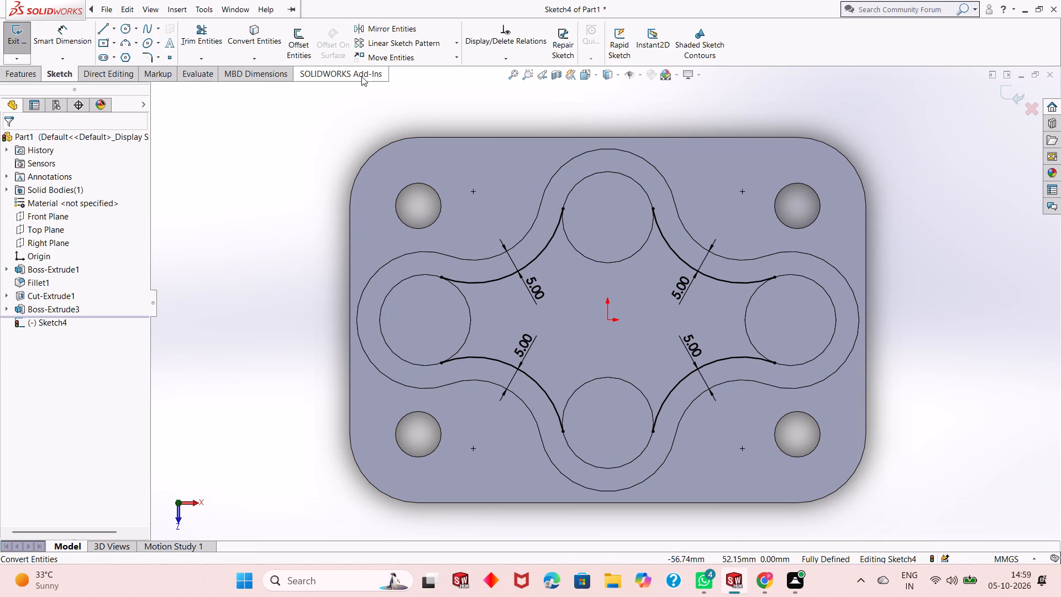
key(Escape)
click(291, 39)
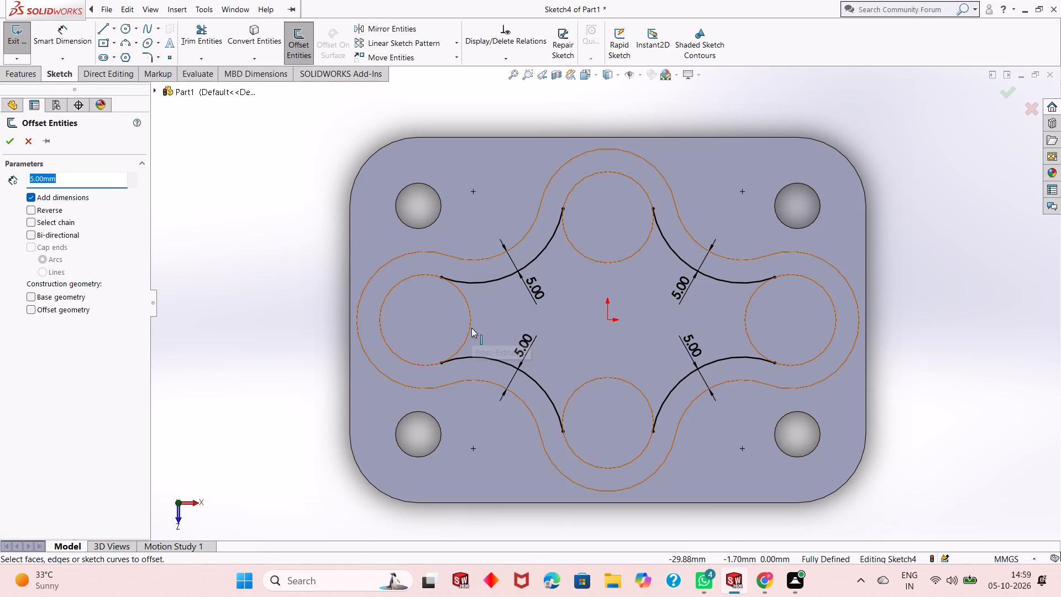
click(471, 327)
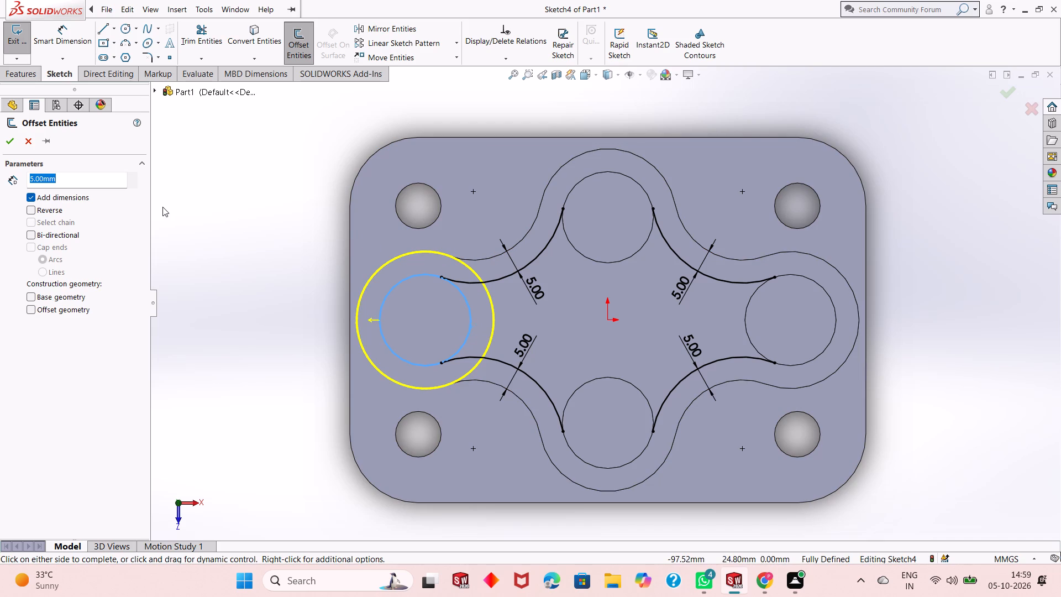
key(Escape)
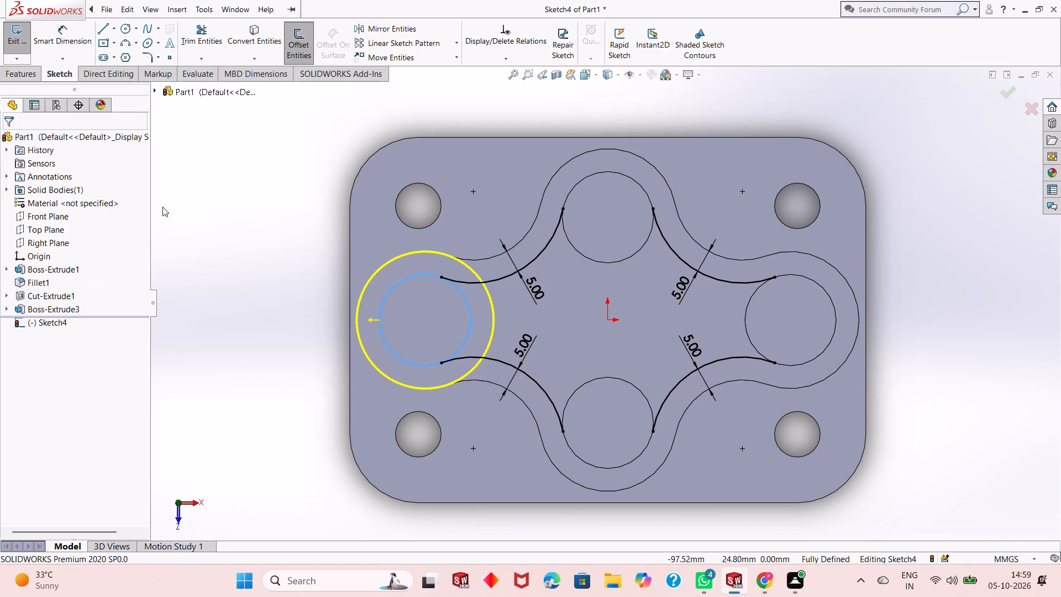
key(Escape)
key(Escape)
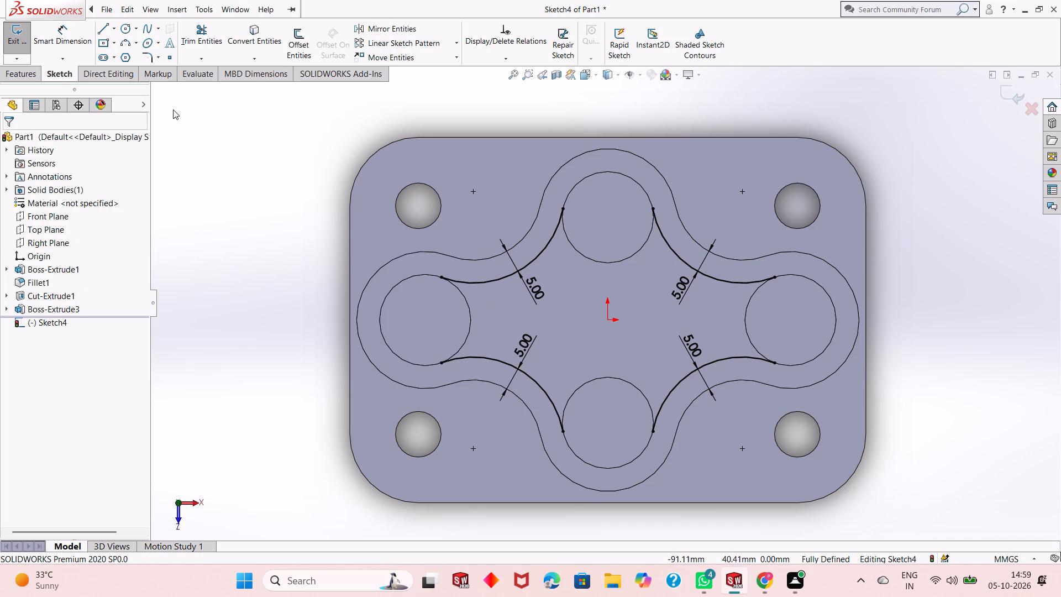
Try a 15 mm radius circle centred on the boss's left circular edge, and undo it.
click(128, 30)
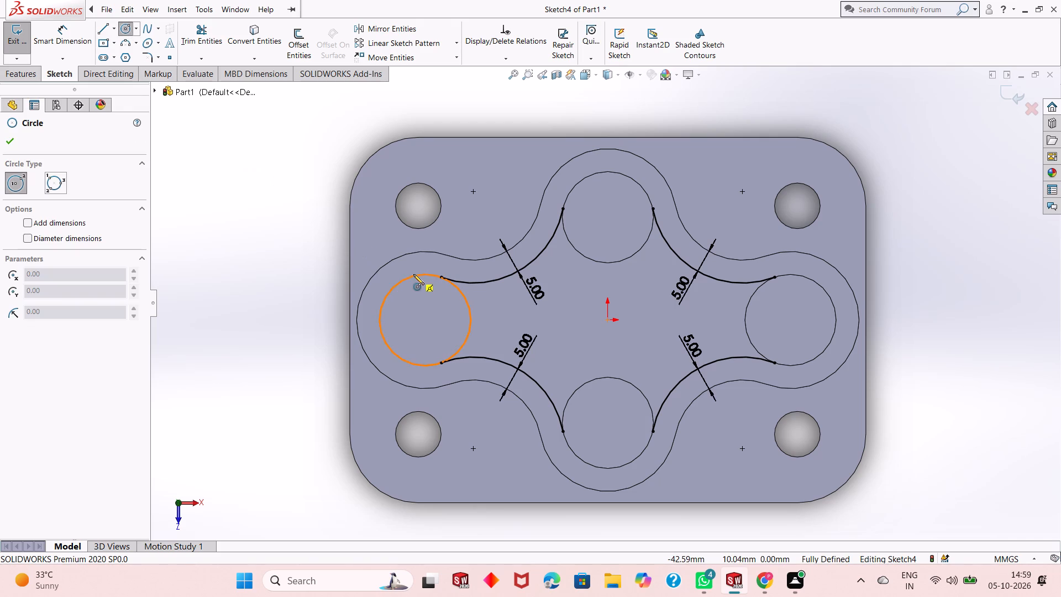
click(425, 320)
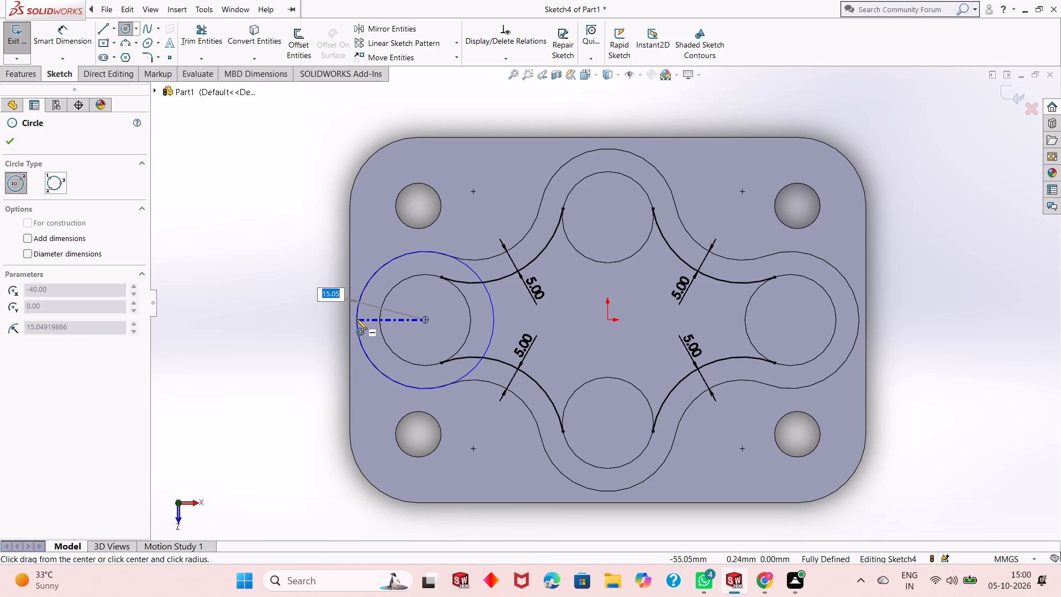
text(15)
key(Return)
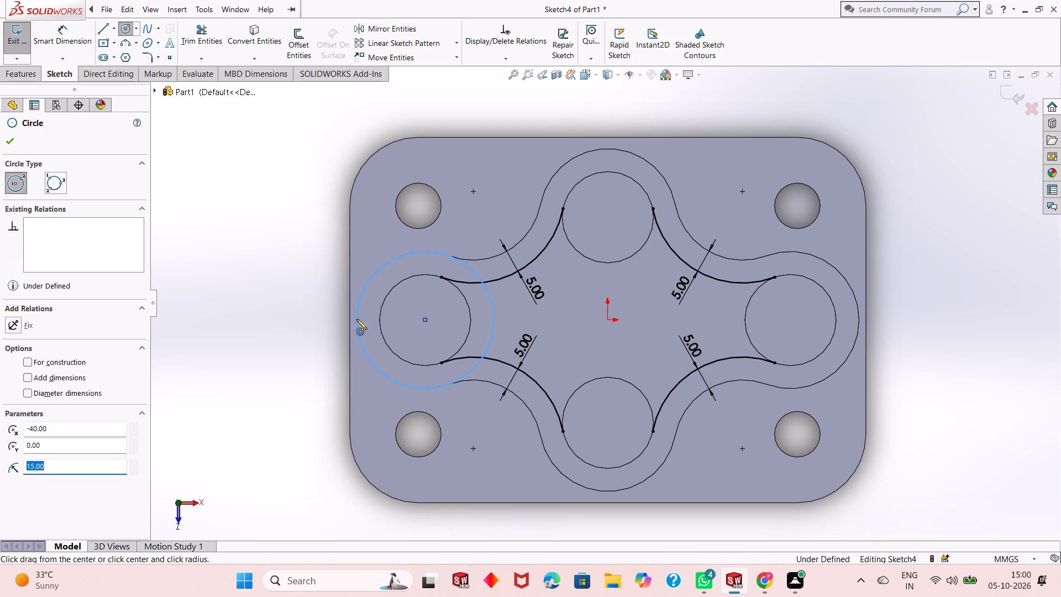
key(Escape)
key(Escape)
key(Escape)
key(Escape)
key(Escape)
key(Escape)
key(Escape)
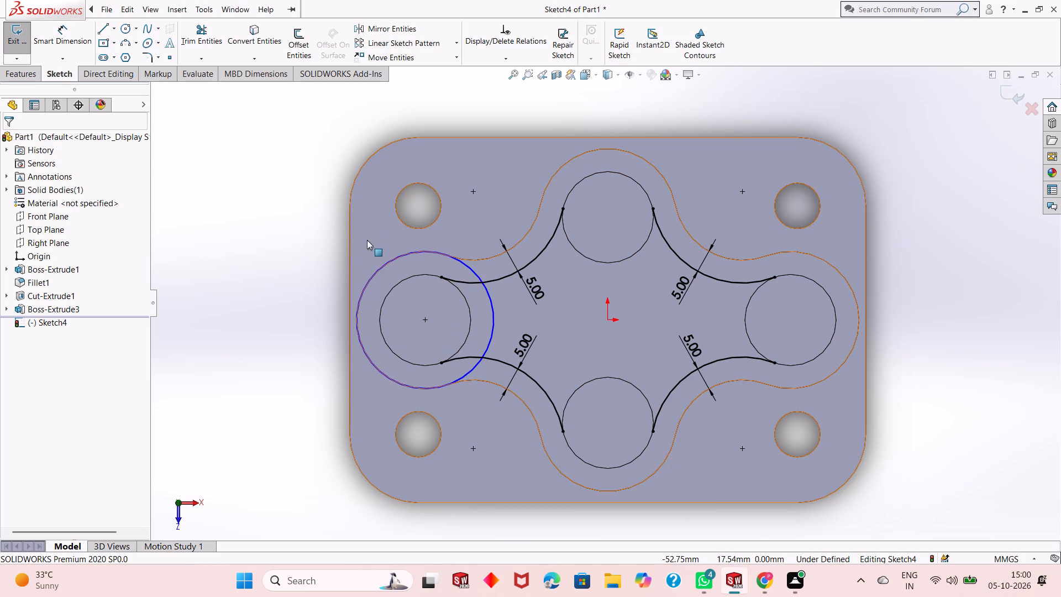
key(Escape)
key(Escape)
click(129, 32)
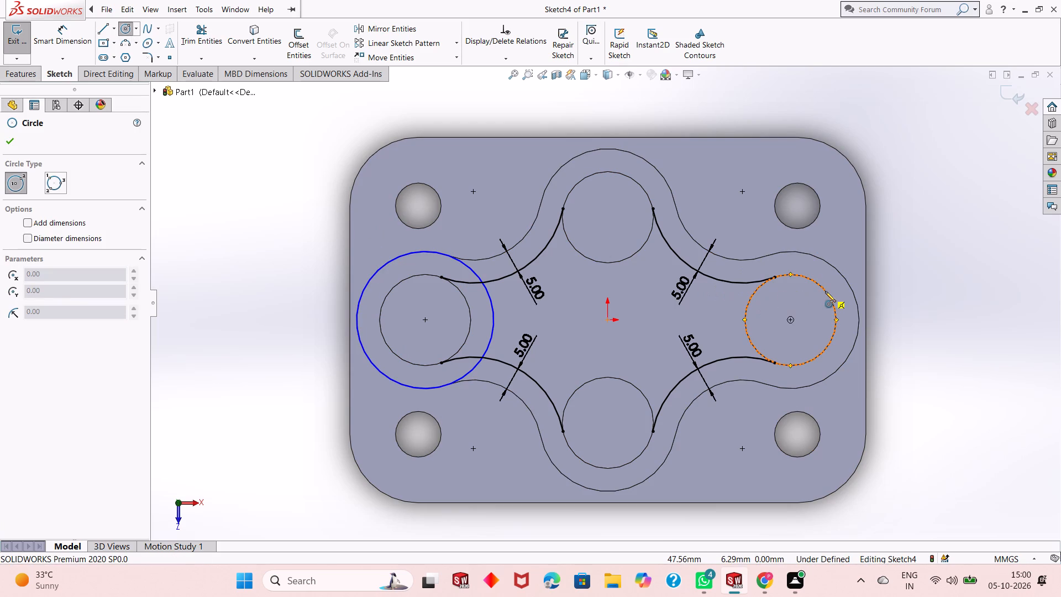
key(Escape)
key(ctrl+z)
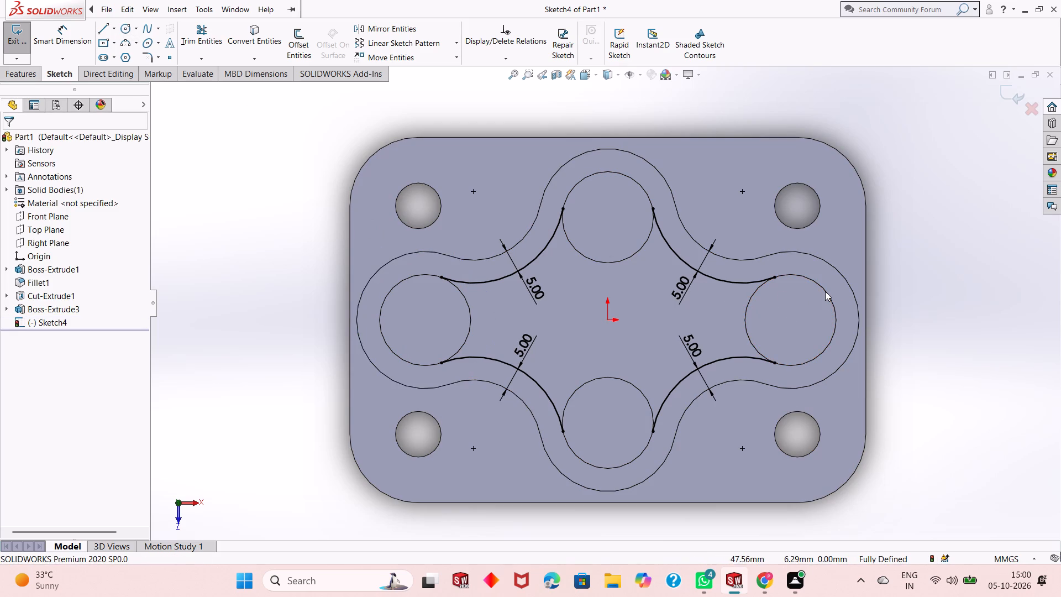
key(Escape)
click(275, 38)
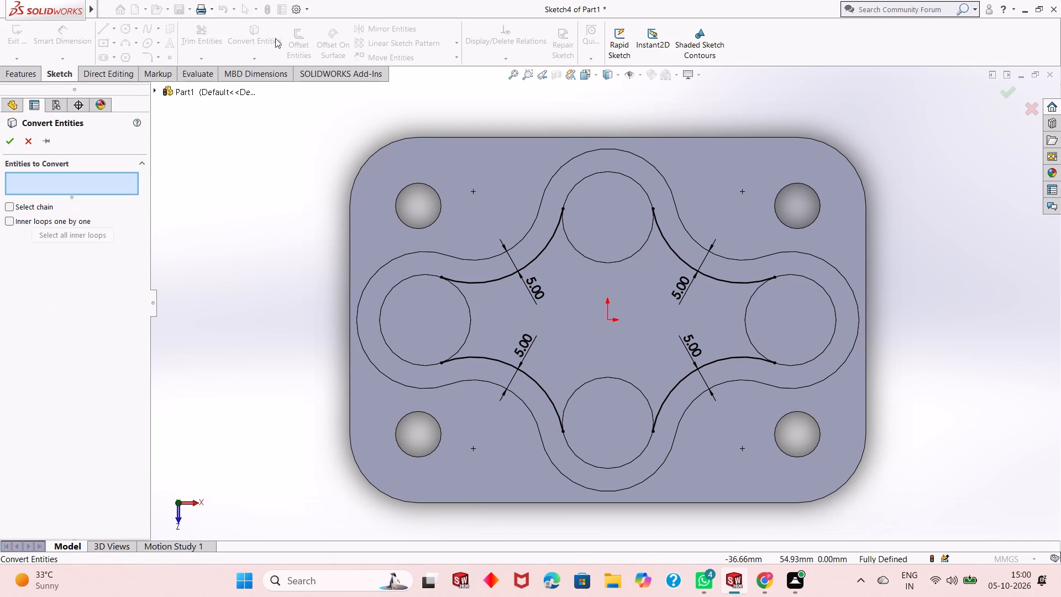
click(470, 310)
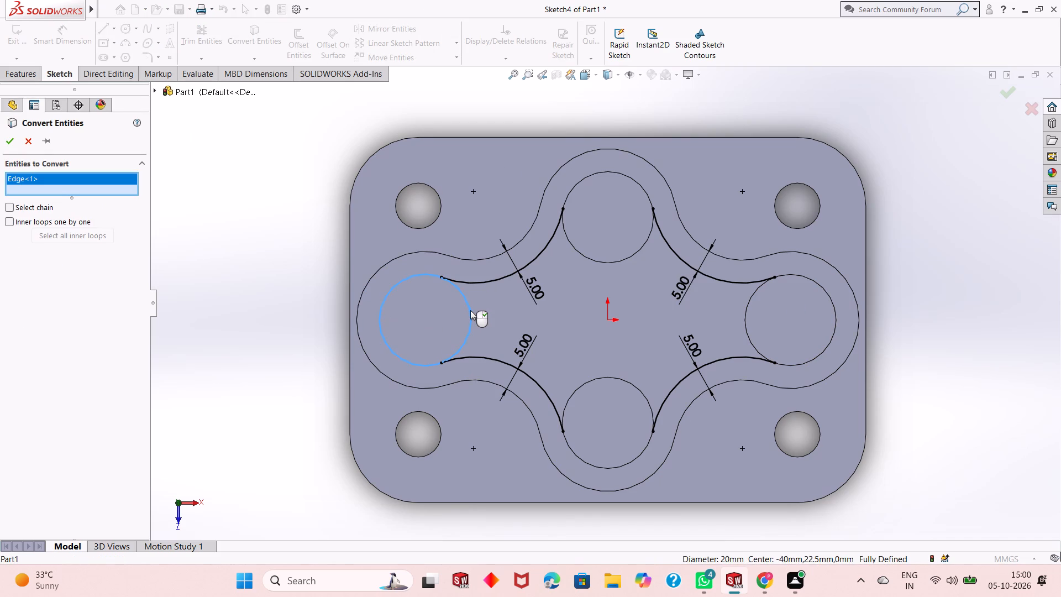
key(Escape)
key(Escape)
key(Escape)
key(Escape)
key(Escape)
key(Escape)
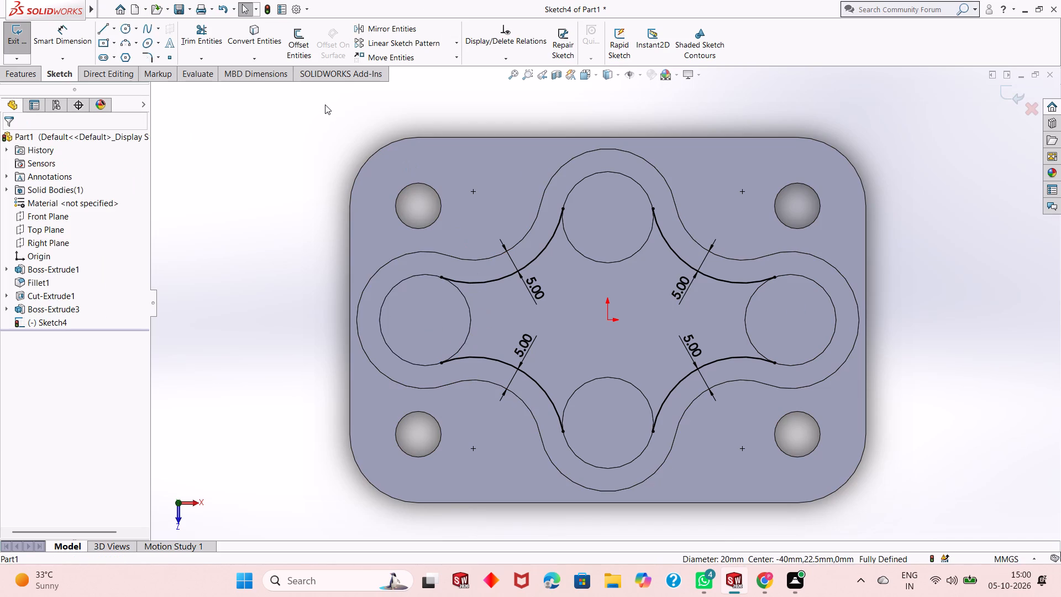
Offset the left, upper, right and lower circular edges of the boss 5 mm outward, with dimensions added.
click(301, 36)
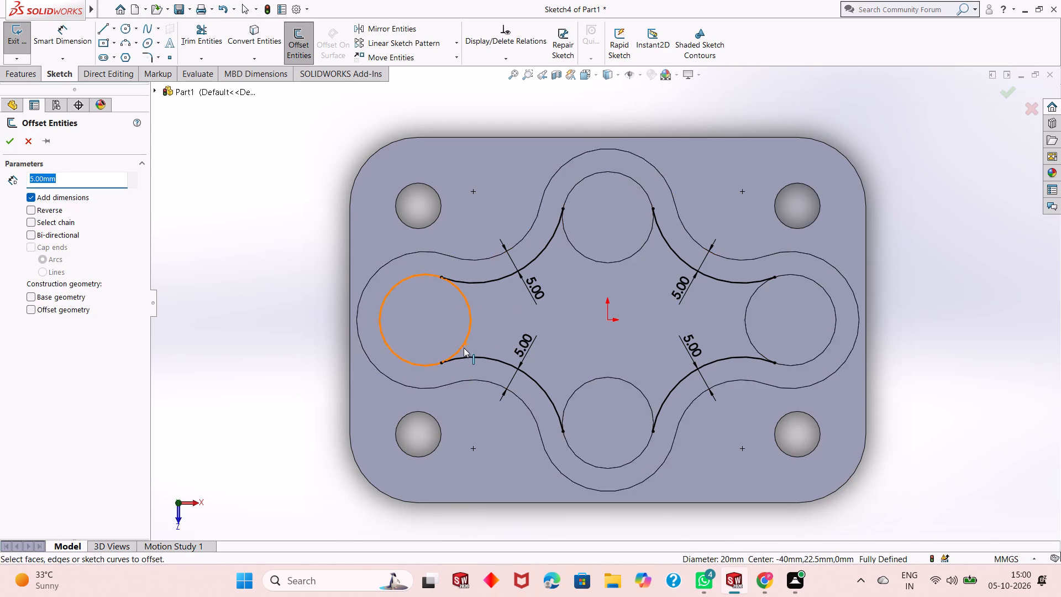
click(470, 325)
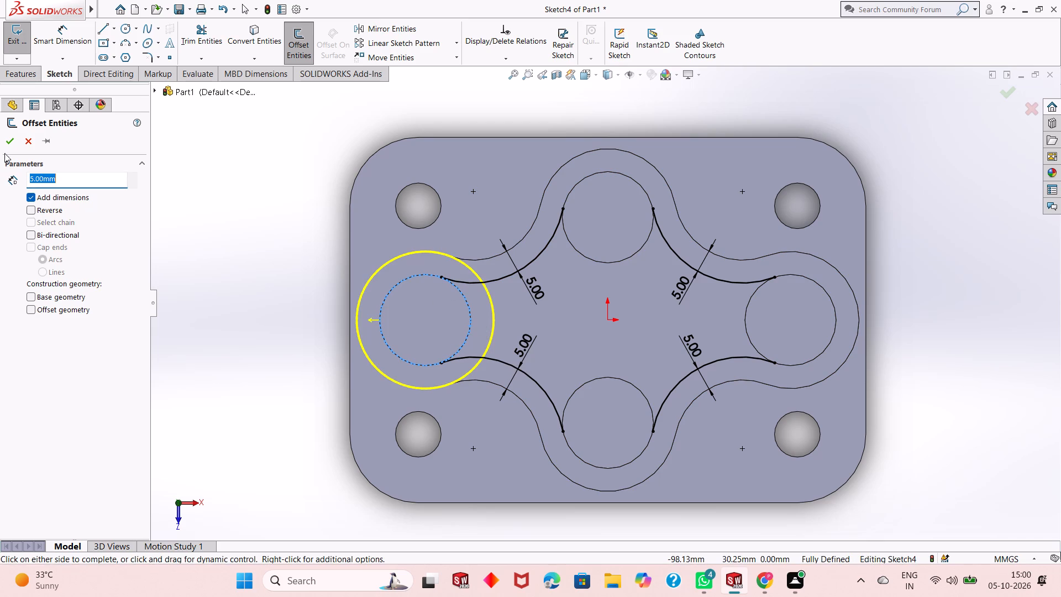
click(6, 139)
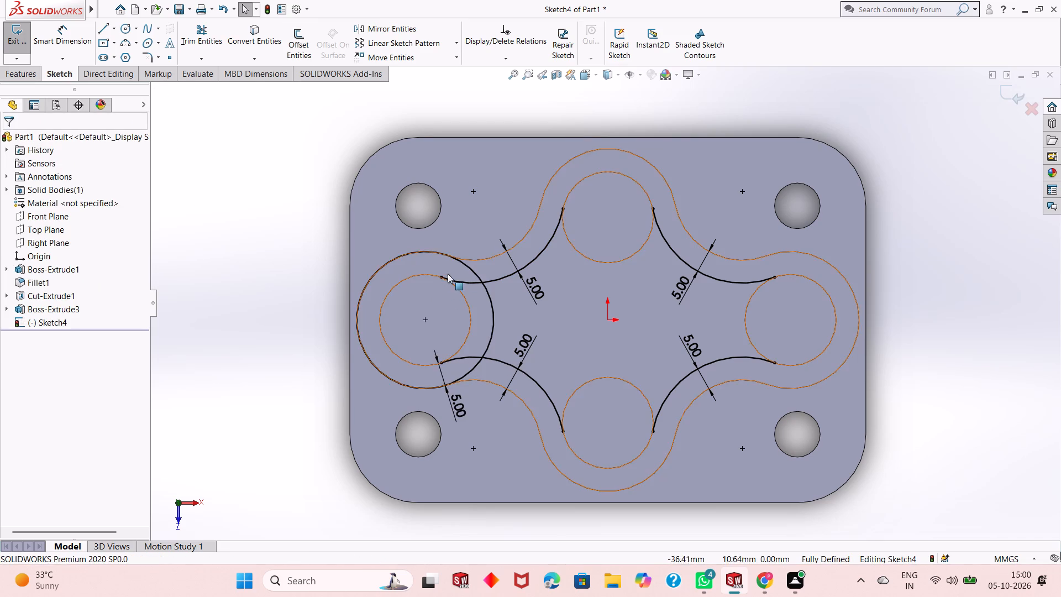
click(292, 42)
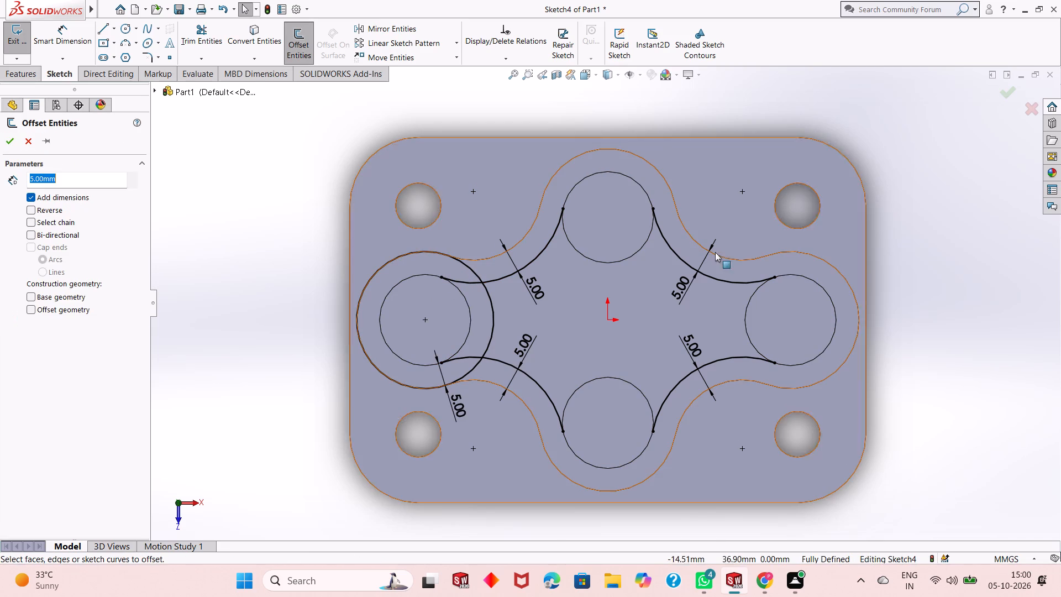
click(628, 259)
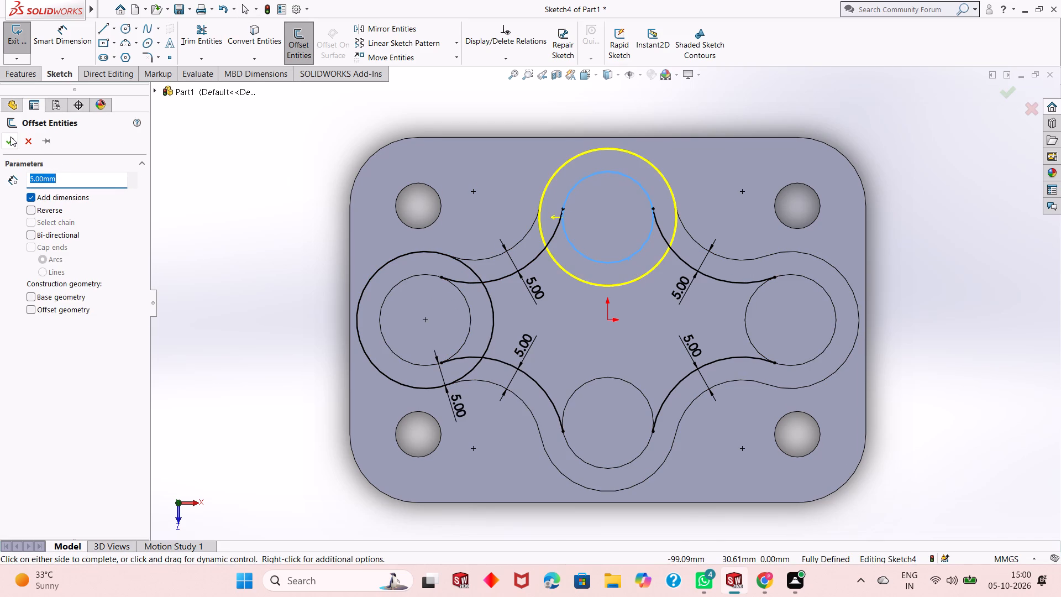
click(8, 136)
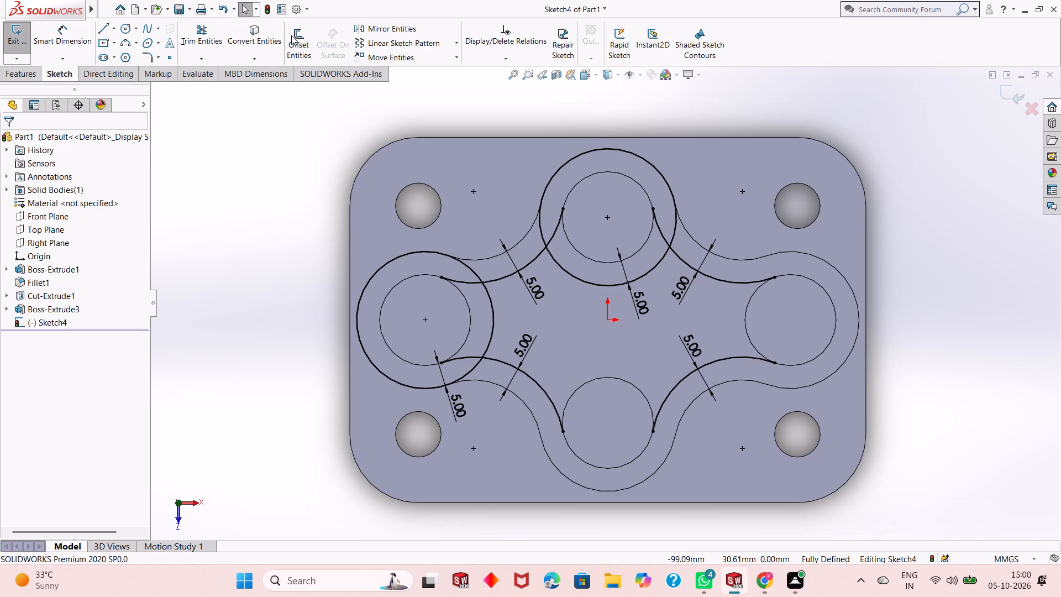
click(291, 35)
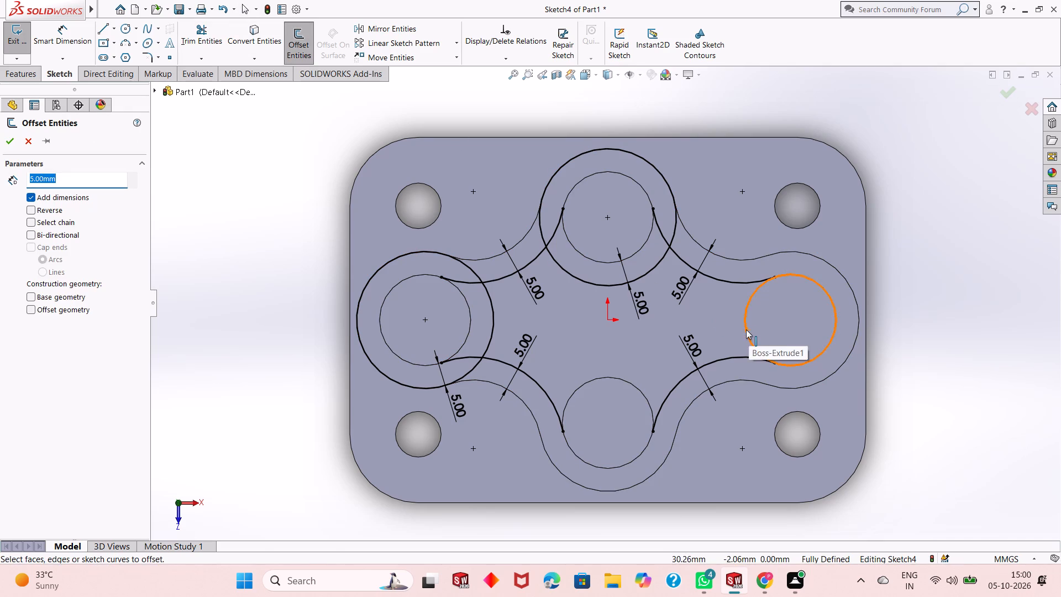
click(746, 329)
click(12, 138)
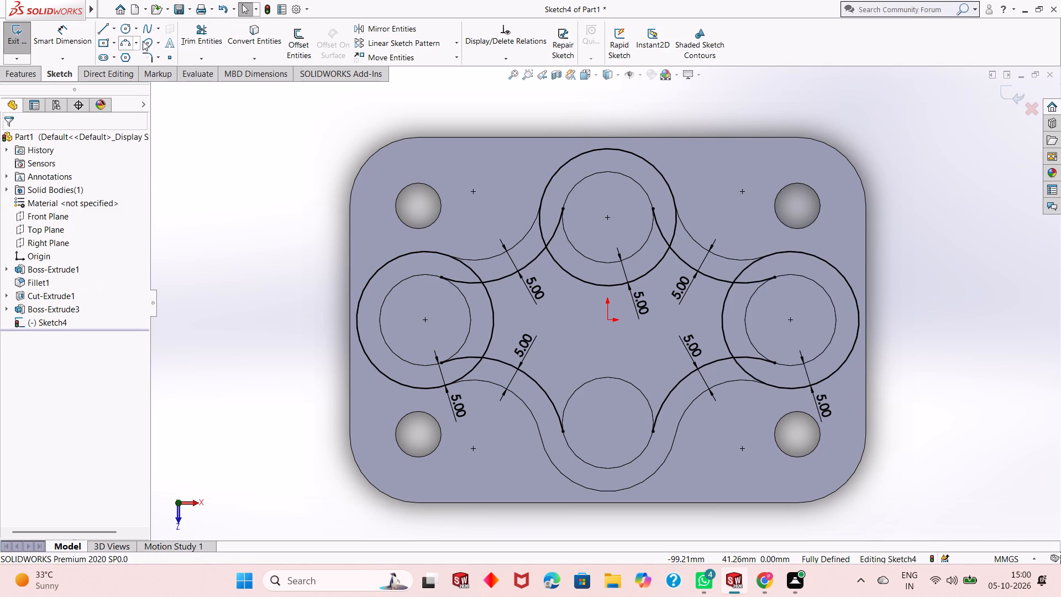
click(303, 36)
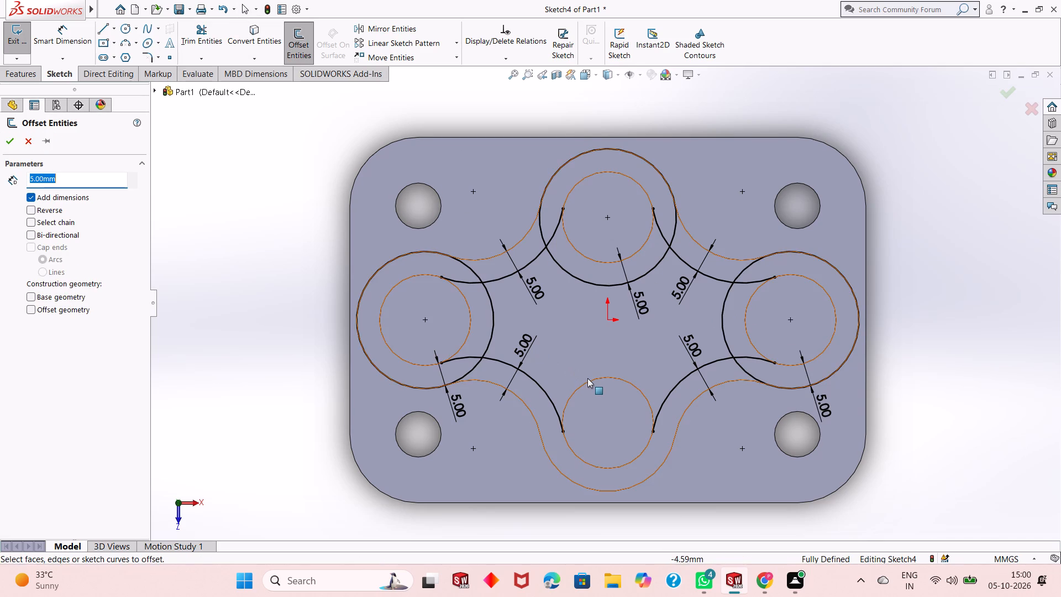
click(591, 379)
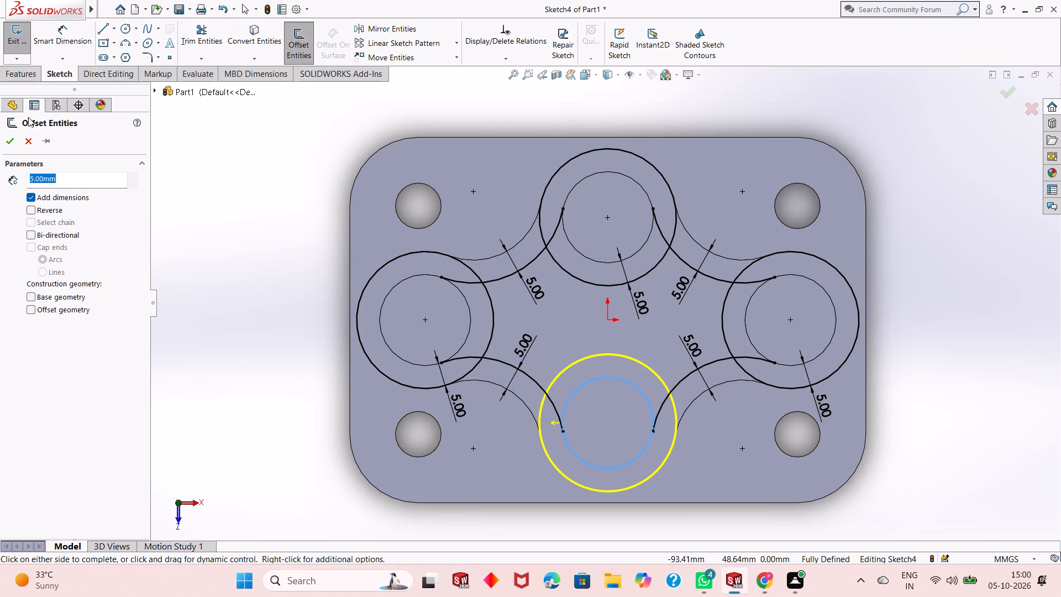
click(13, 139)
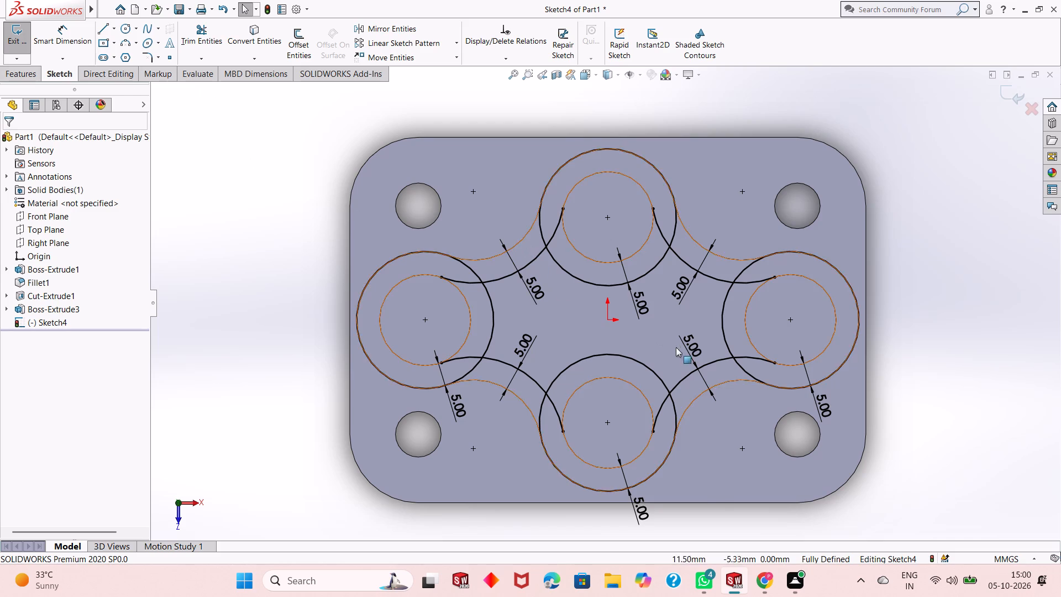
Trim the left offset circle to its arc facing the centre and remove the two concave arc ends beyond it.
scroll(681, 349, up, 1)
scroll(726, 349, down, 2)
scroll(483, 241, up, 1)
scroll(591, 257, down, 1)
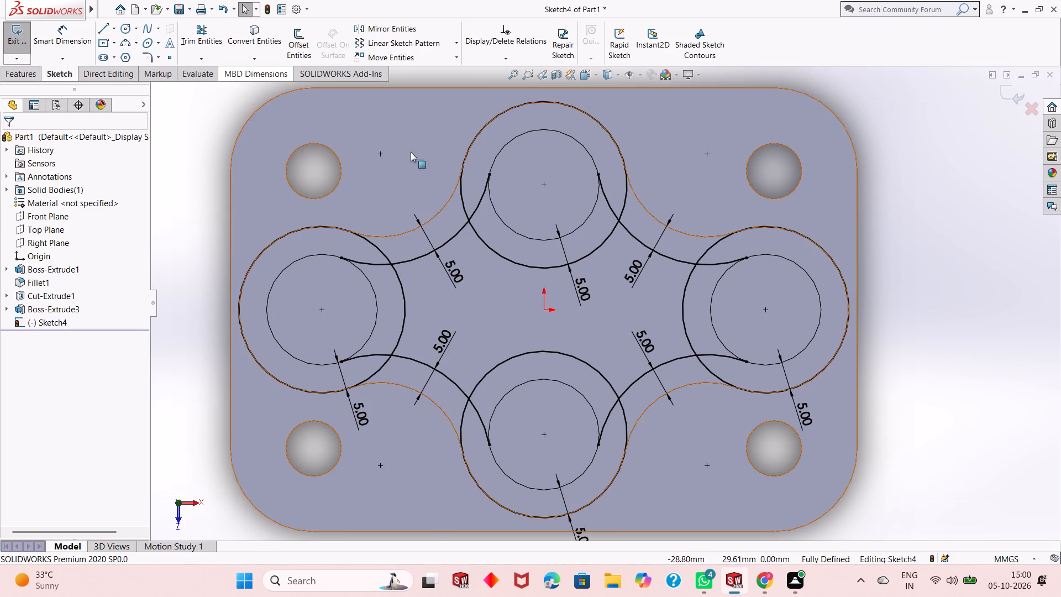
click(219, 39)
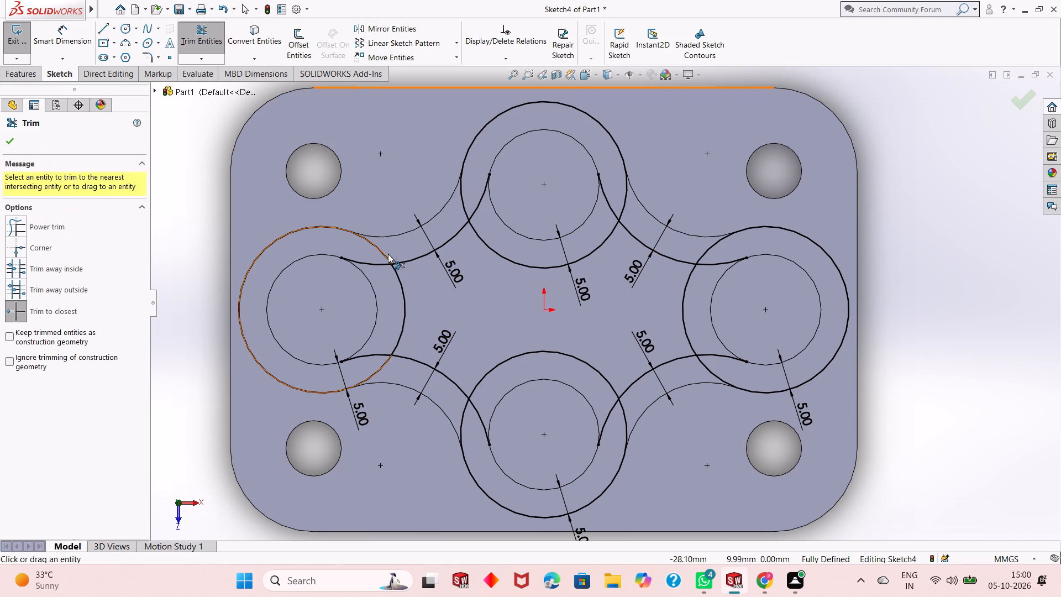
click(375, 244)
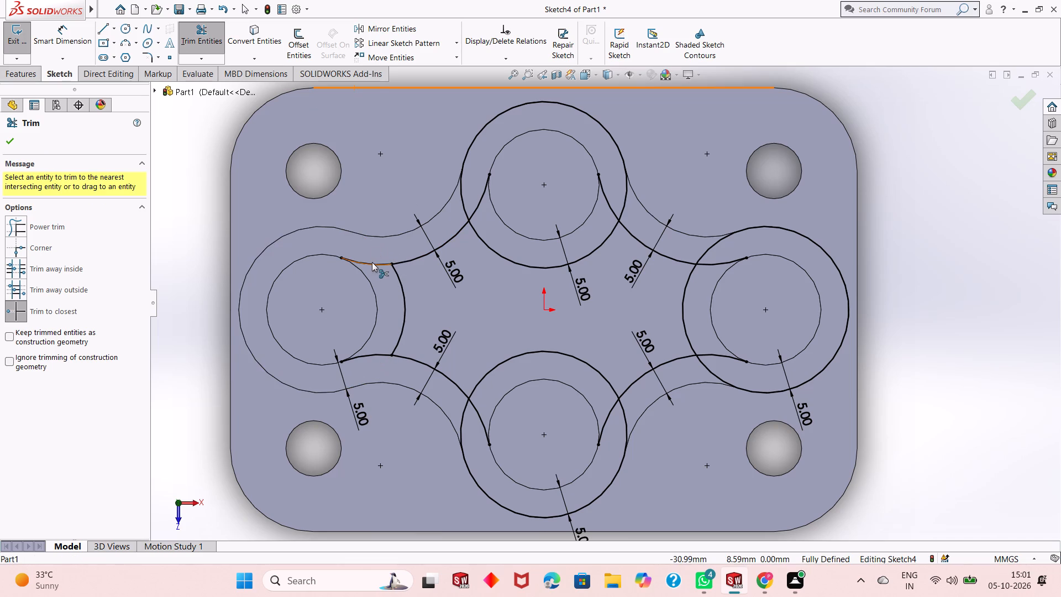
click(372, 262)
click(371, 354)
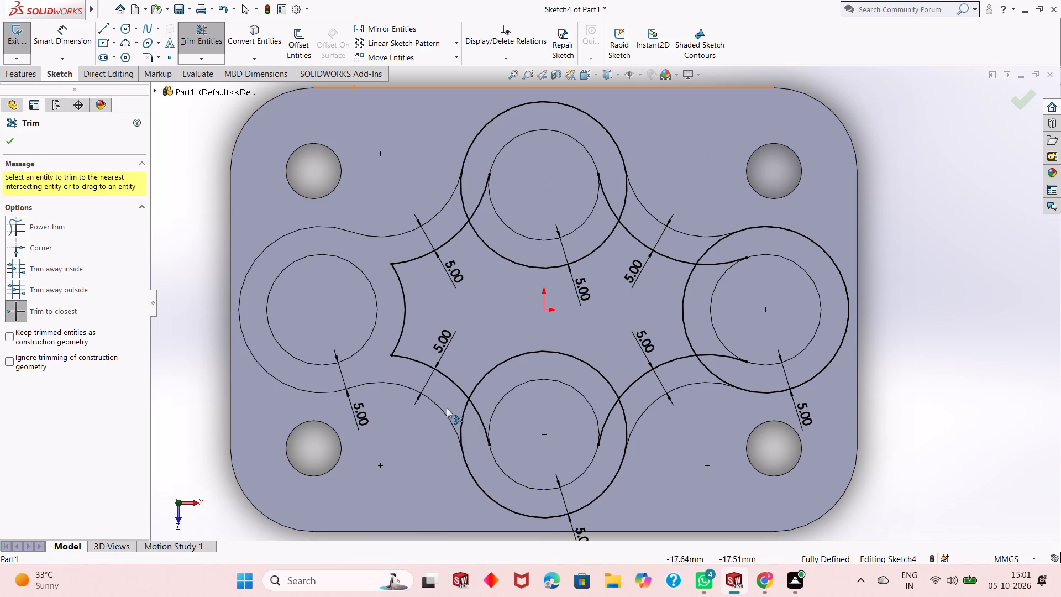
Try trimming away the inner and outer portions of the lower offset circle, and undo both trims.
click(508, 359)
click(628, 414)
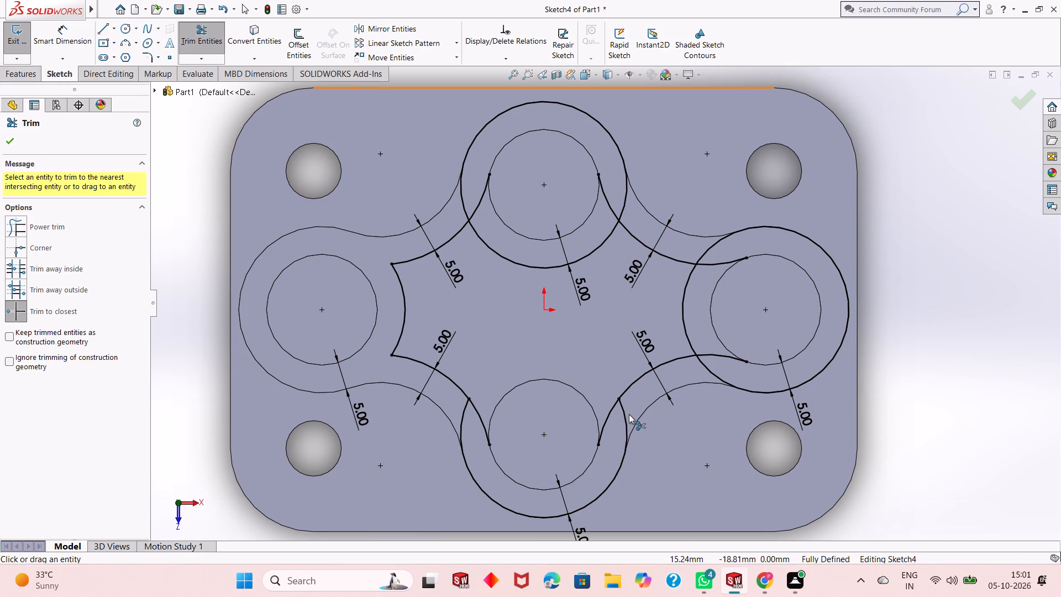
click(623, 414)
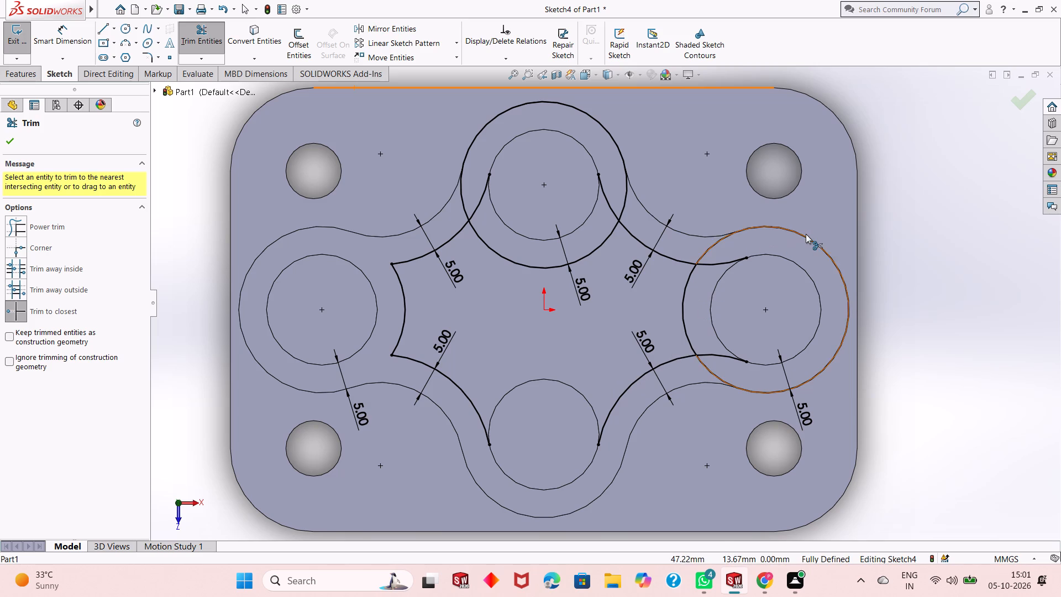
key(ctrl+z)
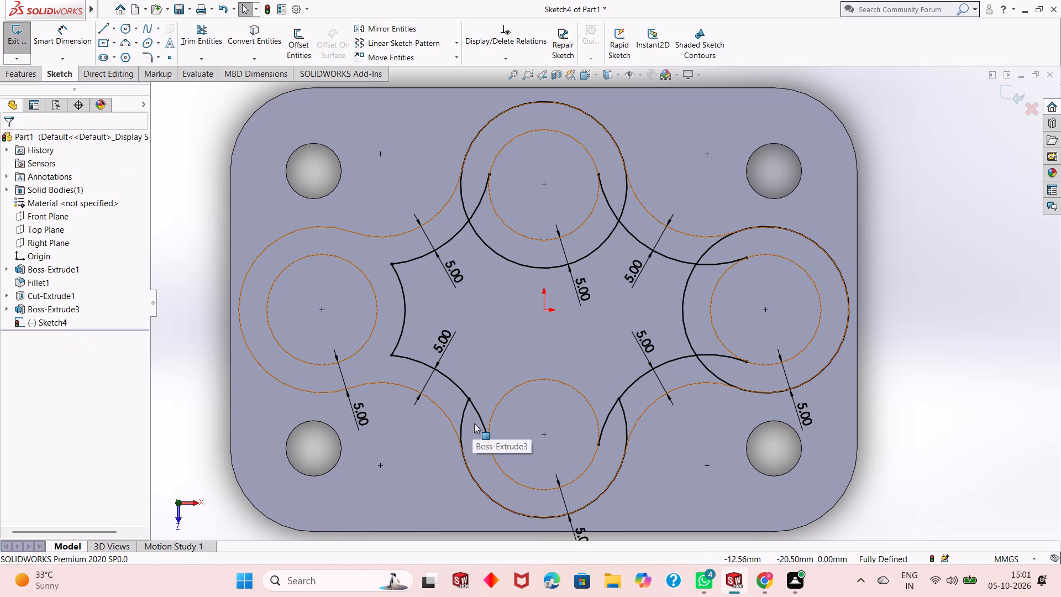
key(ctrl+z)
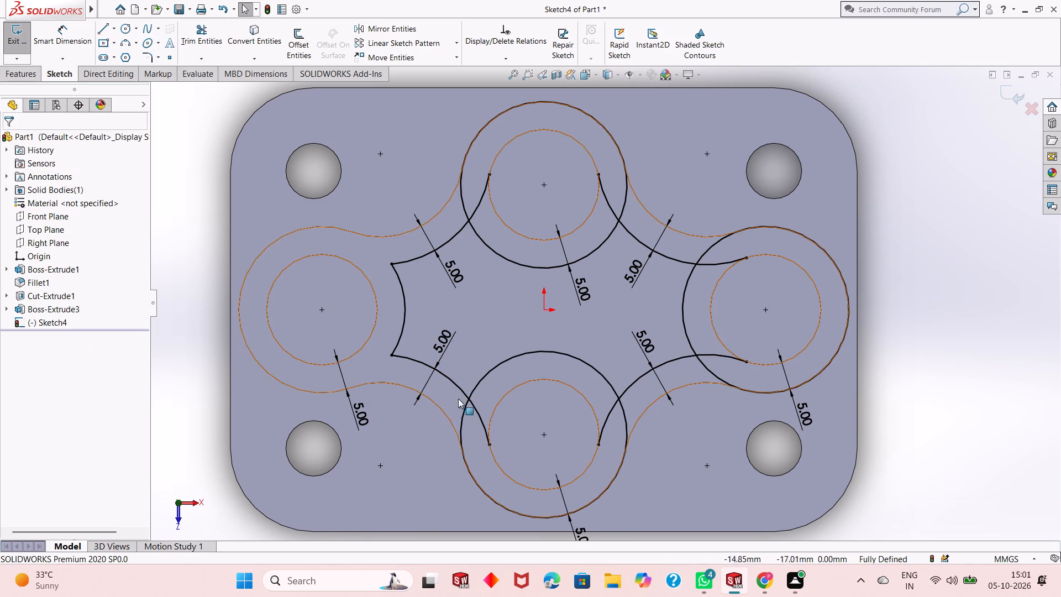
Trim the lower, right and upper offset circles to their arcs facing the centre and remove the concave arc ends beyond them.
click(205, 41)
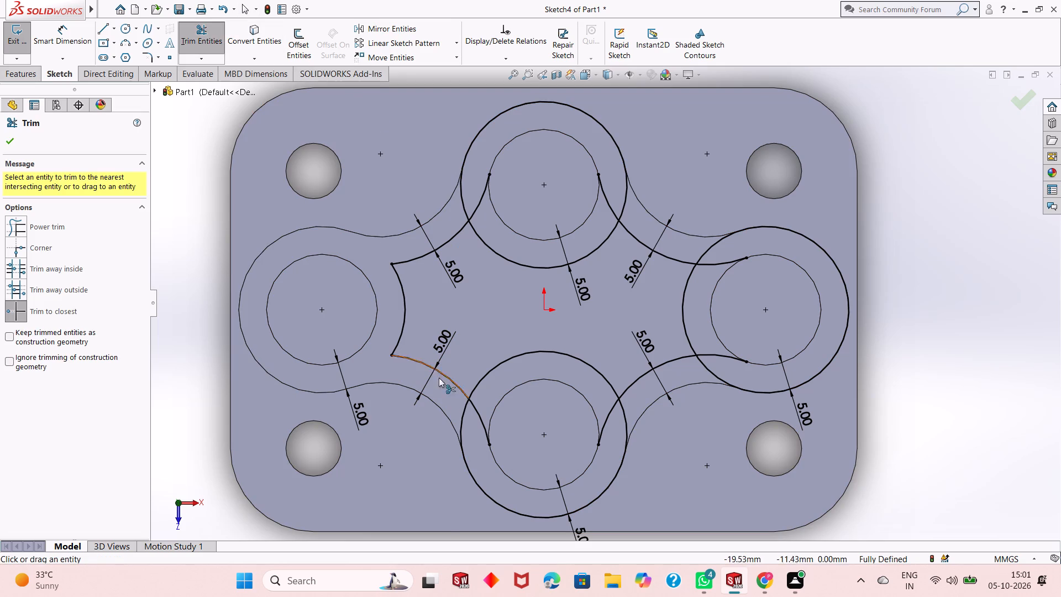
click(463, 419)
click(484, 417)
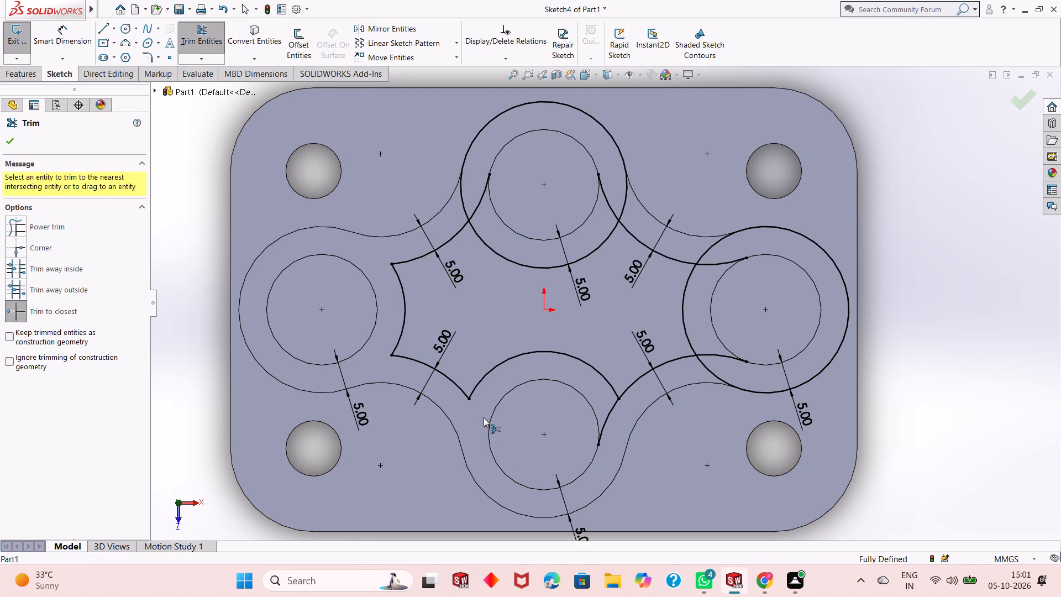
click(613, 405)
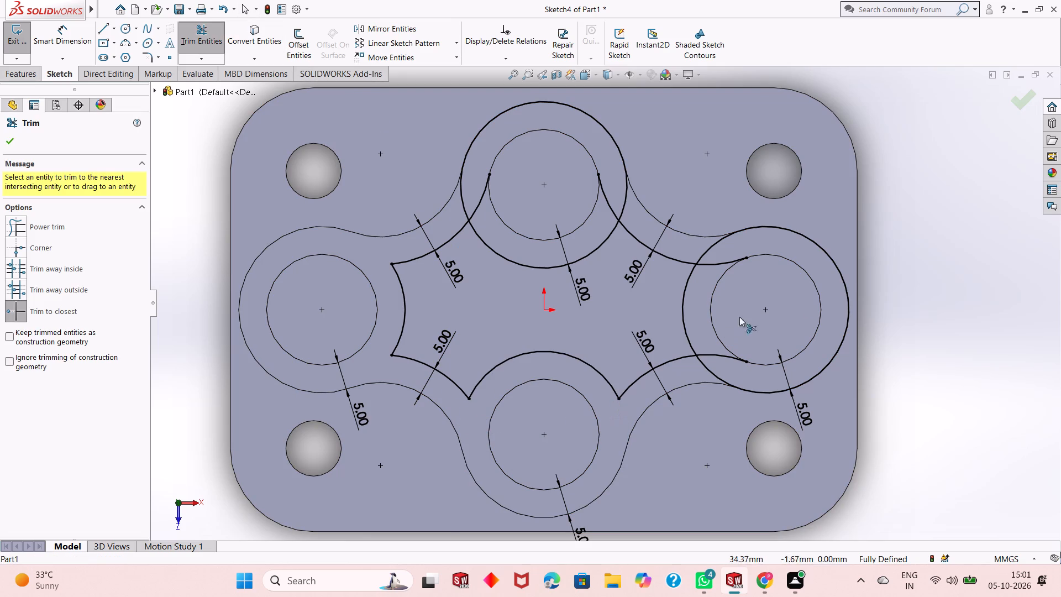
click(839, 270)
click(726, 265)
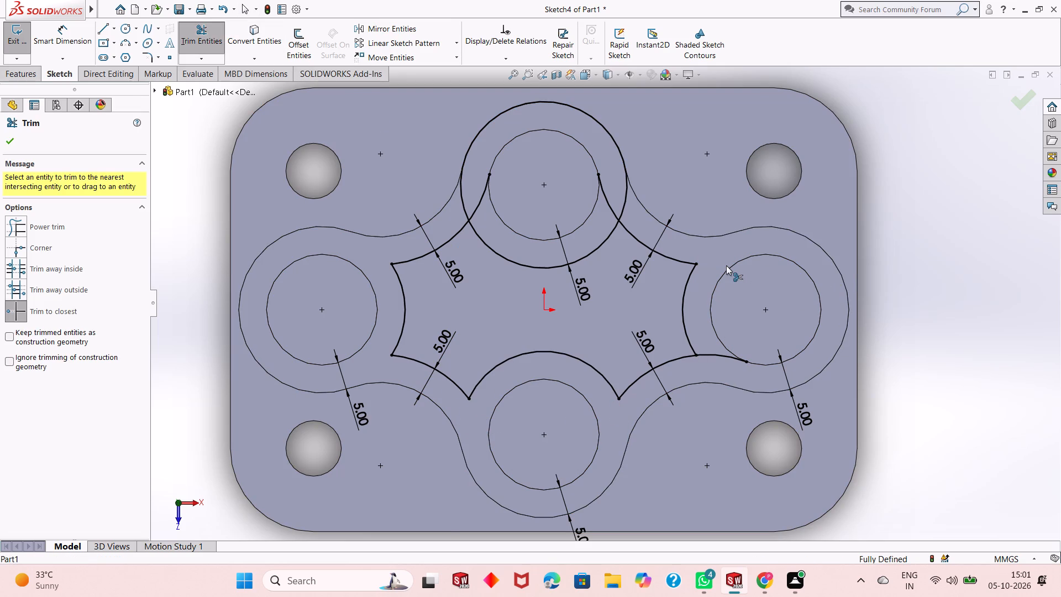
click(709, 353)
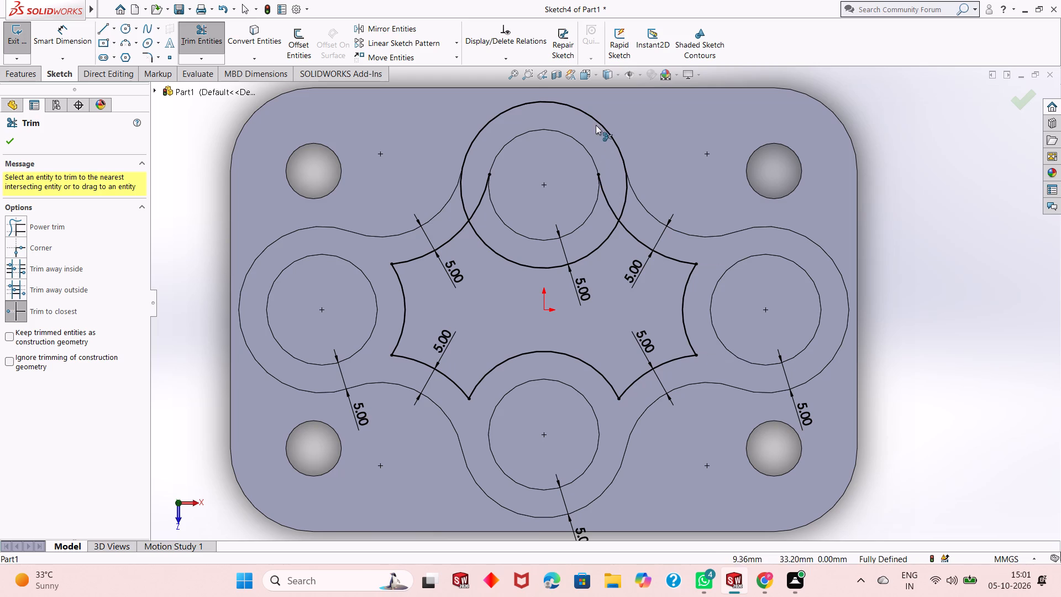
click(597, 122)
click(603, 203)
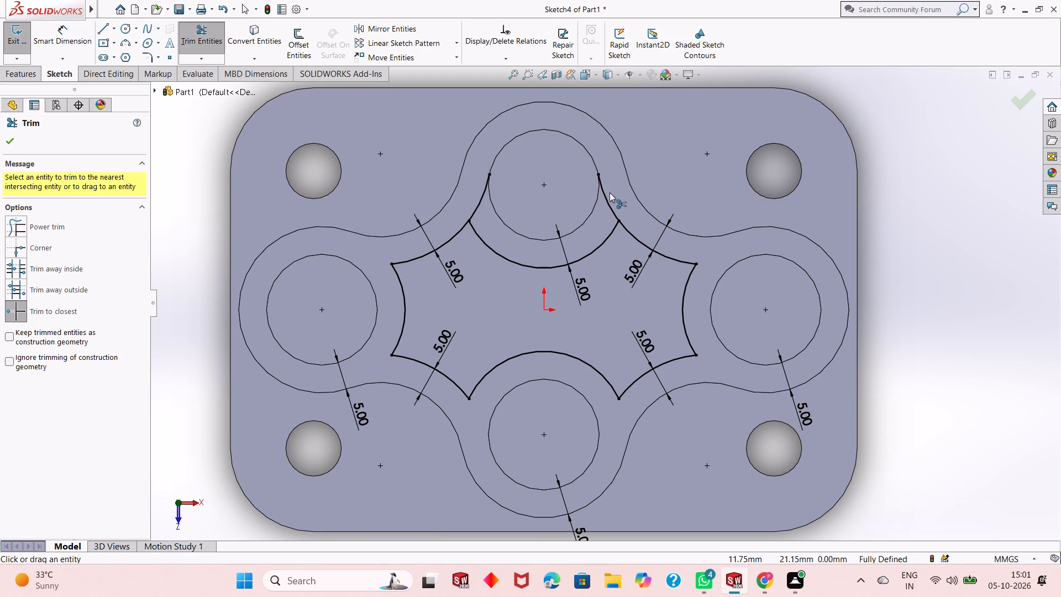
click(608, 196)
click(480, 202)
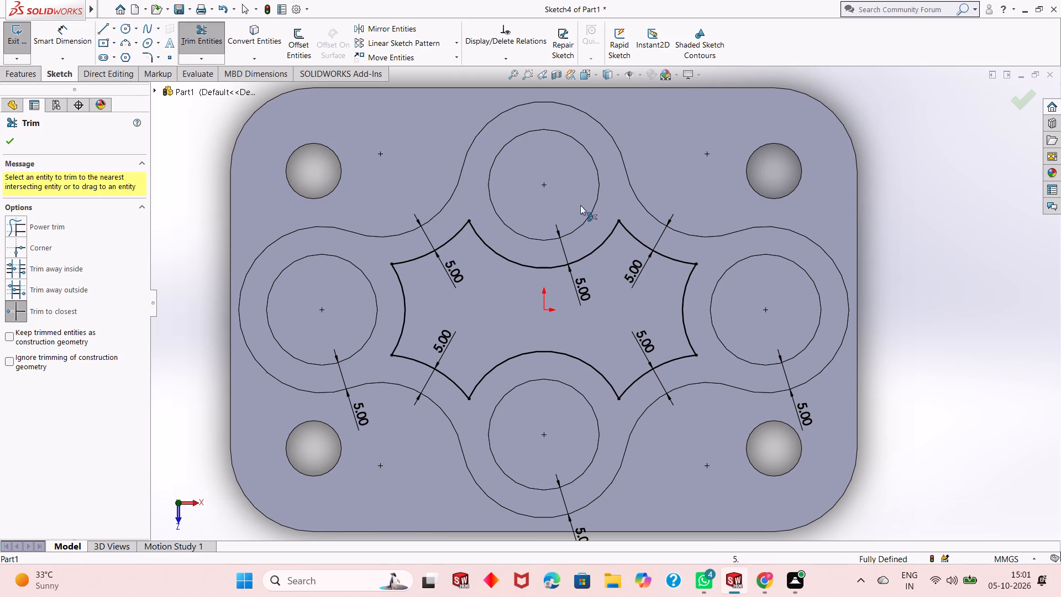
right_click(902, 193)
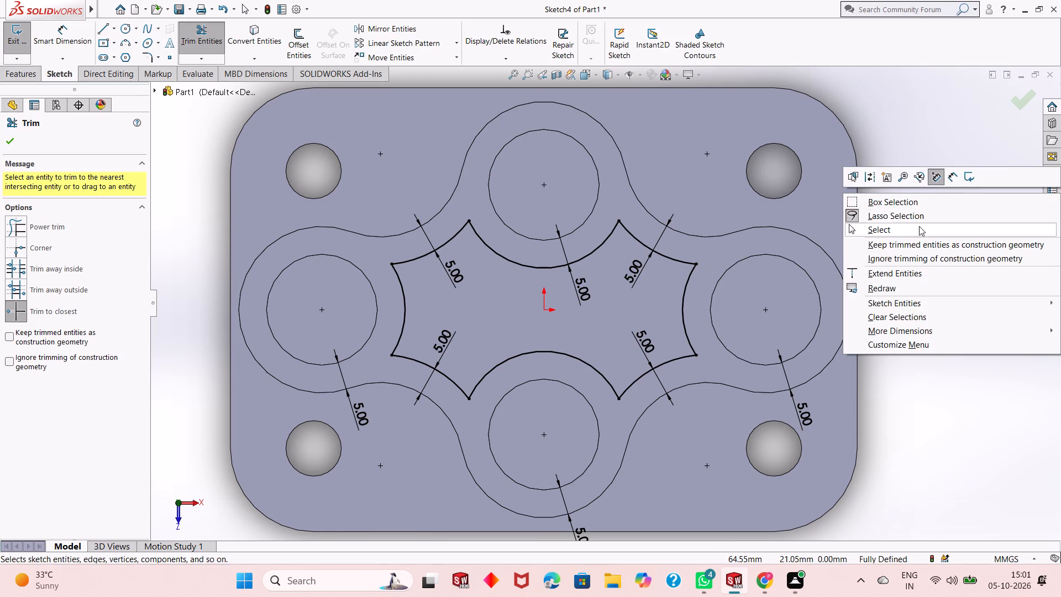
click(919, 233)
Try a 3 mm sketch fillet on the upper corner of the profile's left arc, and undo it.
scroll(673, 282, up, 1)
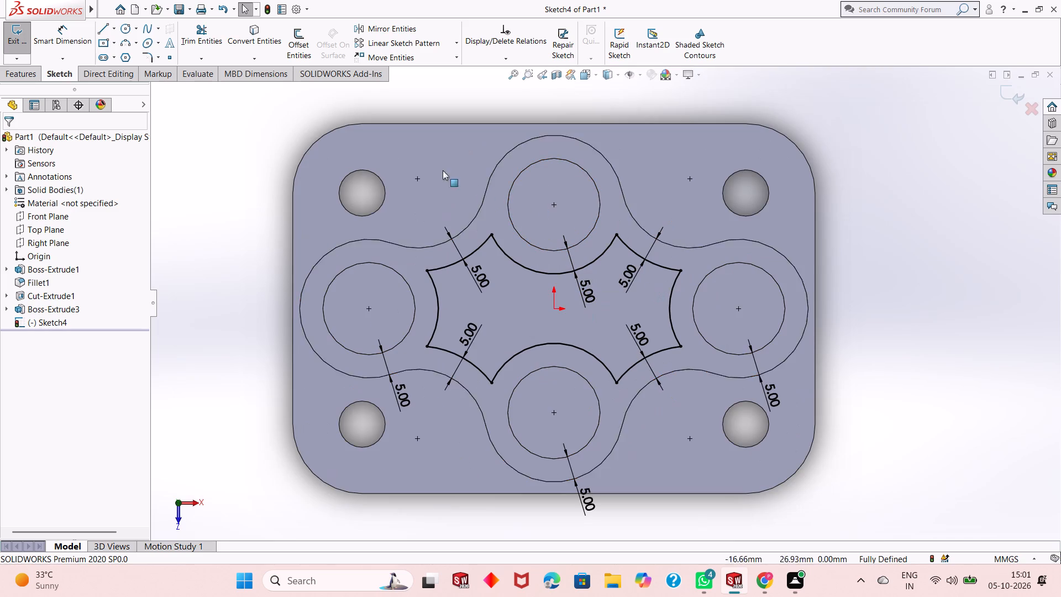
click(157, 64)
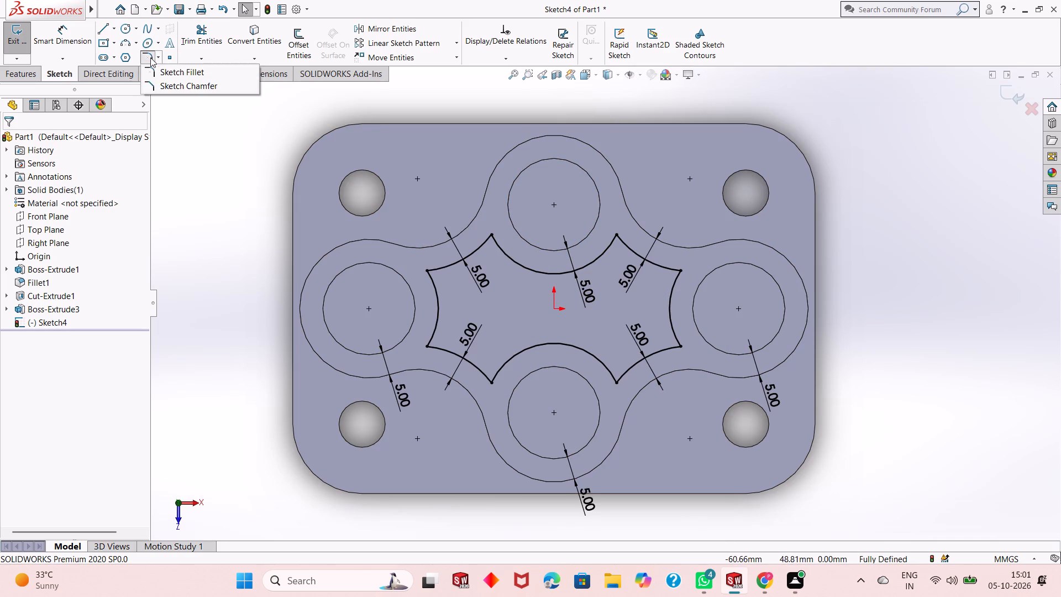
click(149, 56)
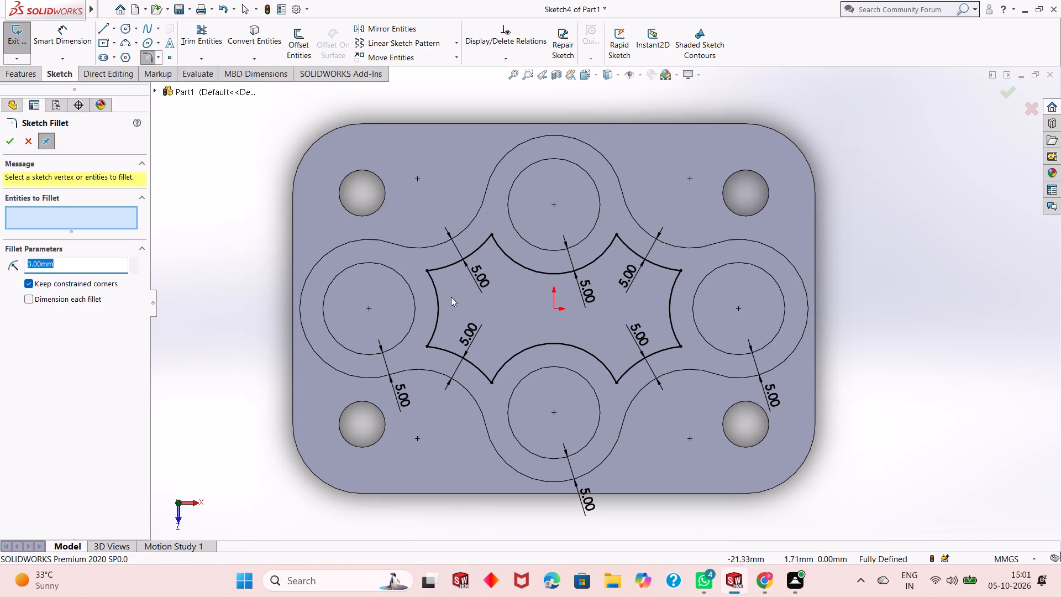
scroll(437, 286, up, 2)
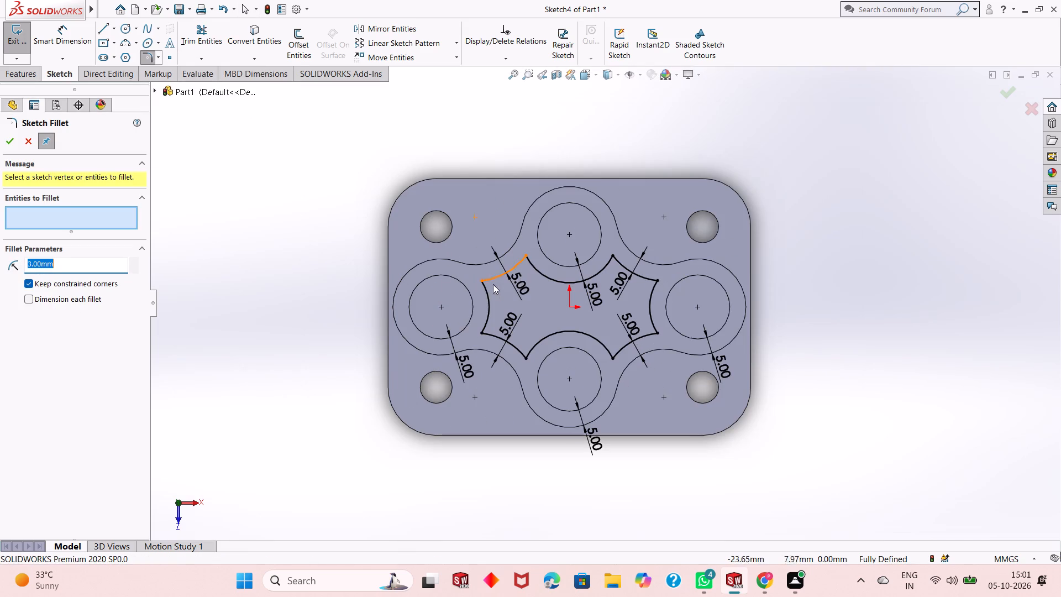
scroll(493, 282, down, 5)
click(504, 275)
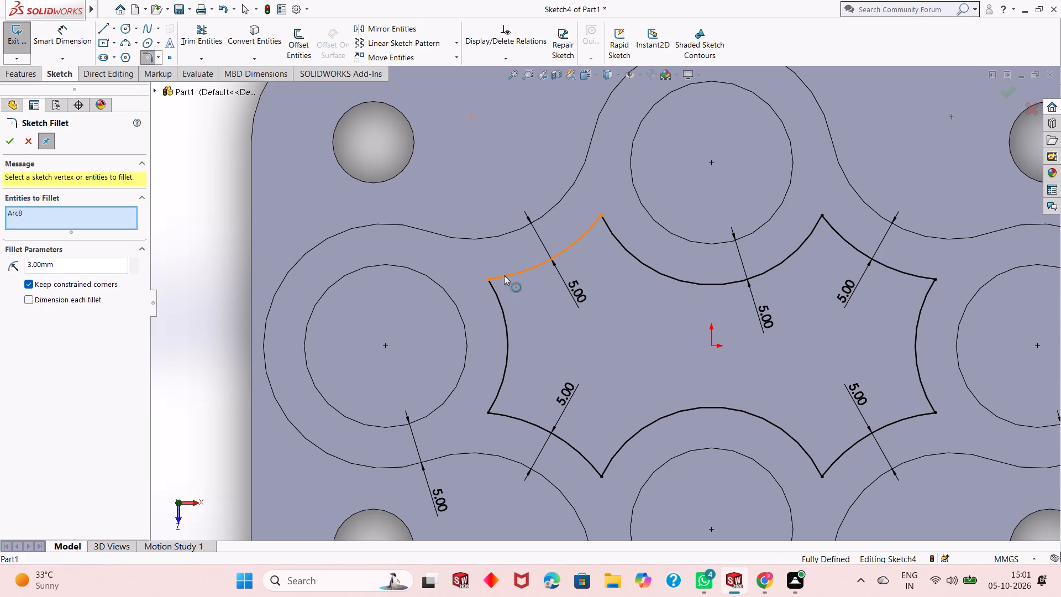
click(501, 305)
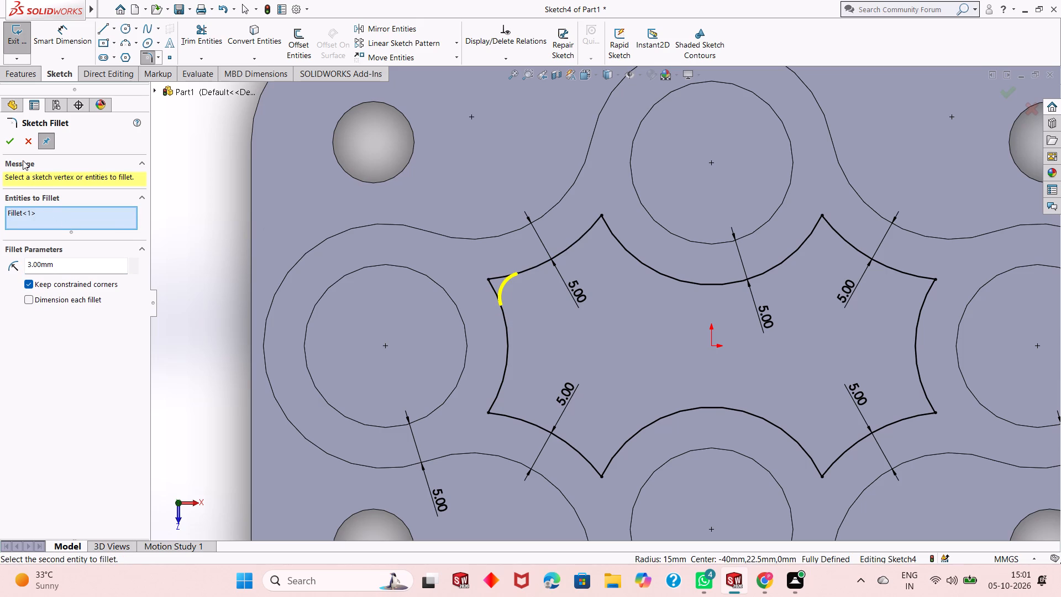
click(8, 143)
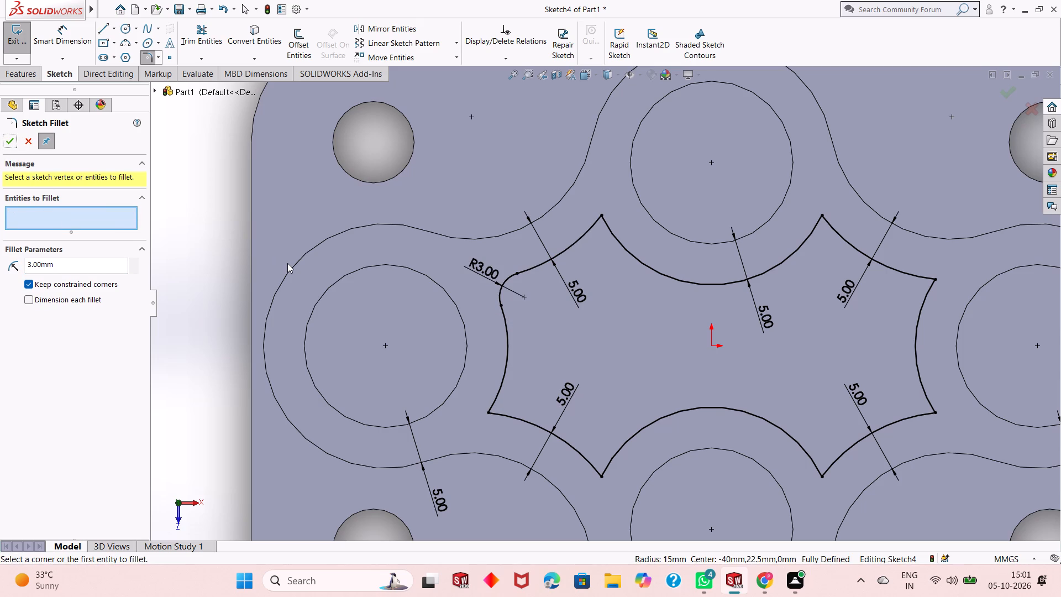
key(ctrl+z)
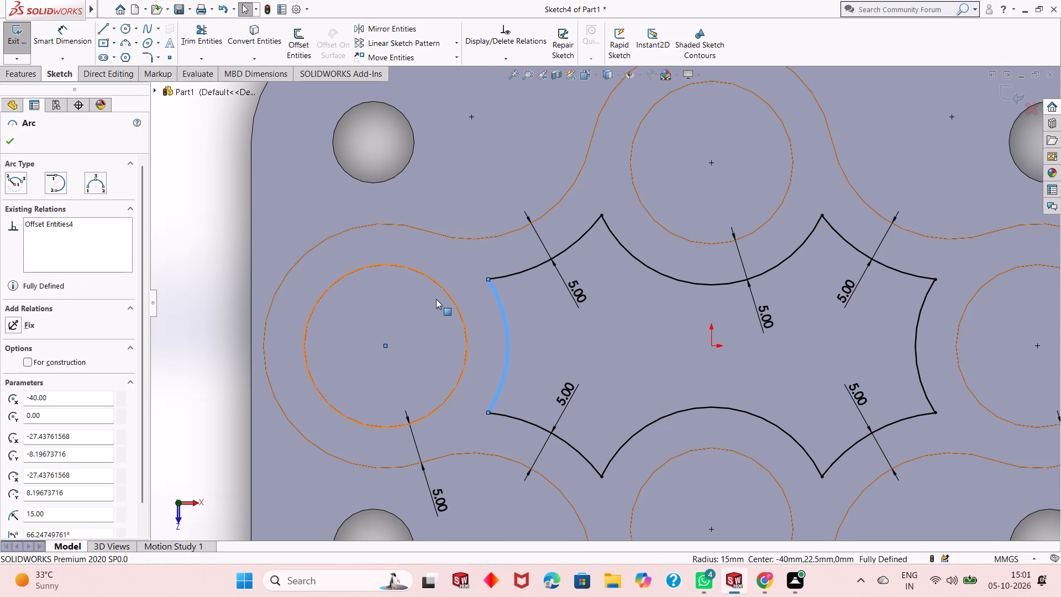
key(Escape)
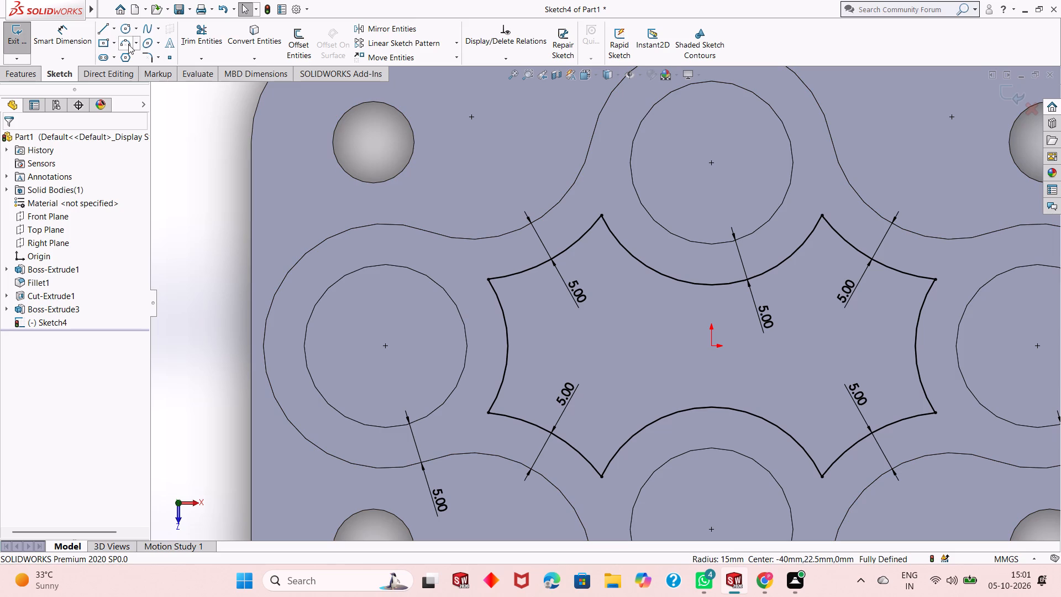
Select the inner profile's four upper corners, from the left arc around to the right arc, for 3 mm sketch fillets.
click(146, 53)
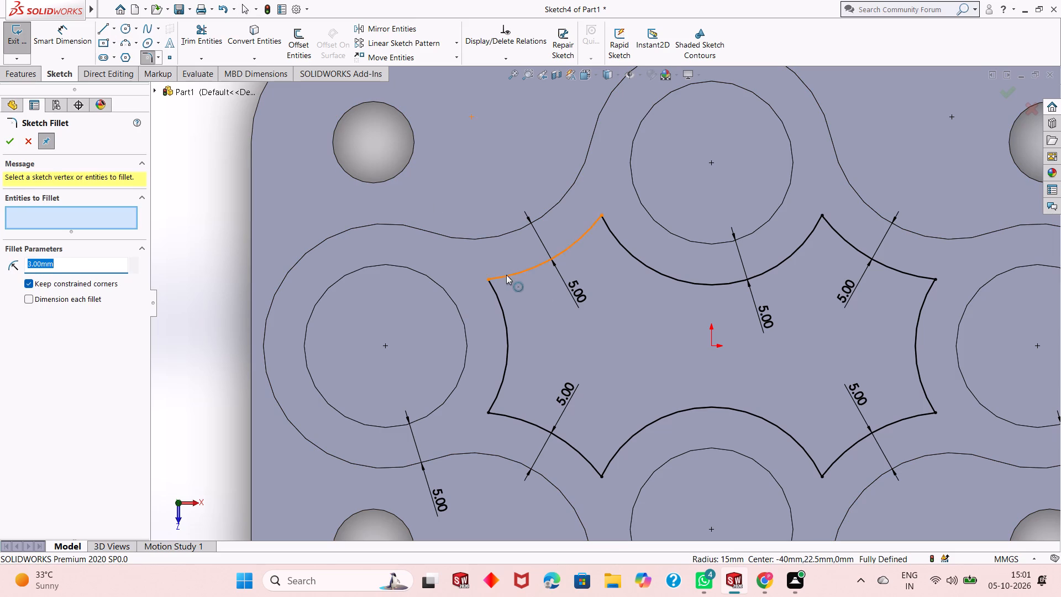
click(507, 275)
click(496, 296)
scroll(468, 347, up, 3)
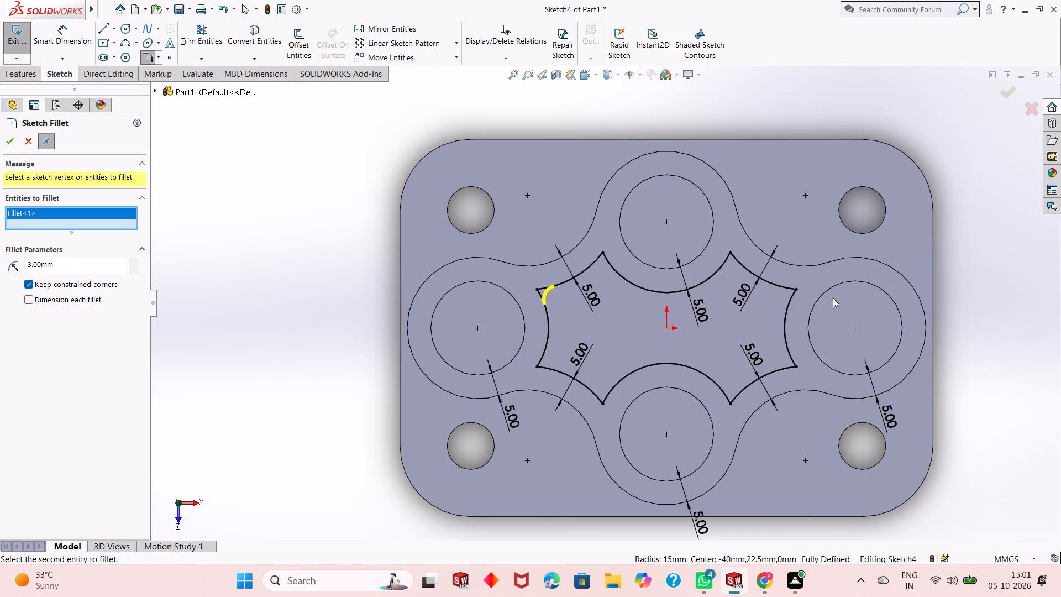
scroll(632, 247, down, 5)
click(578, 290)
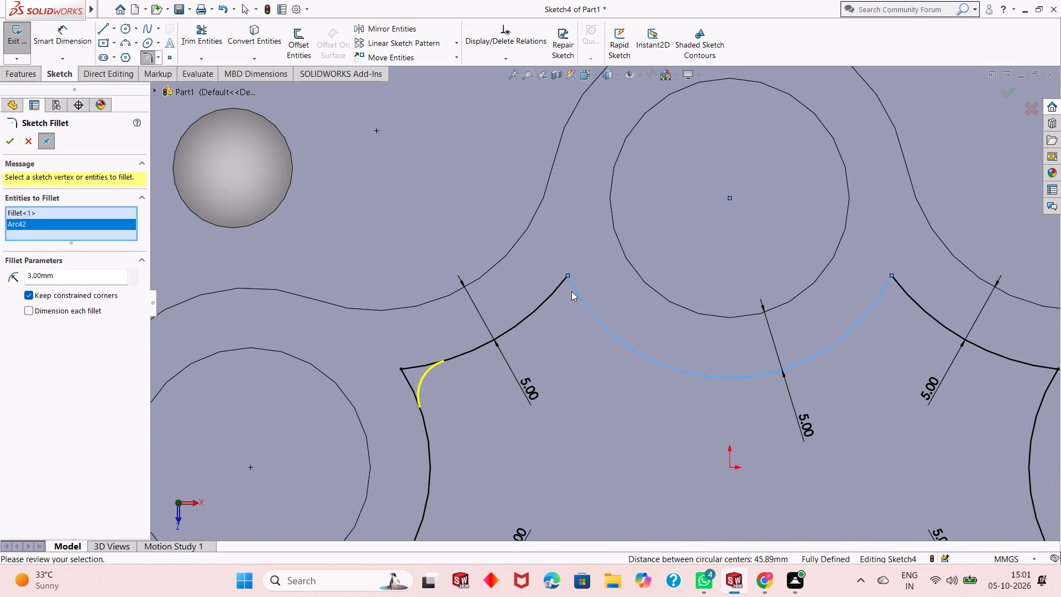
click(560, 290)
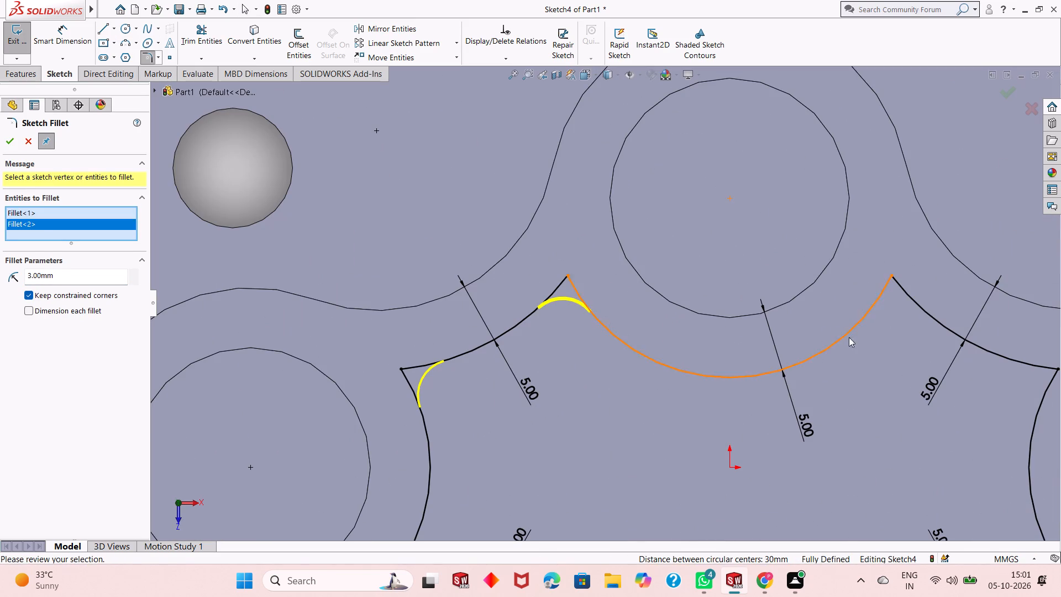
click(879, 295)
click(899, 287)
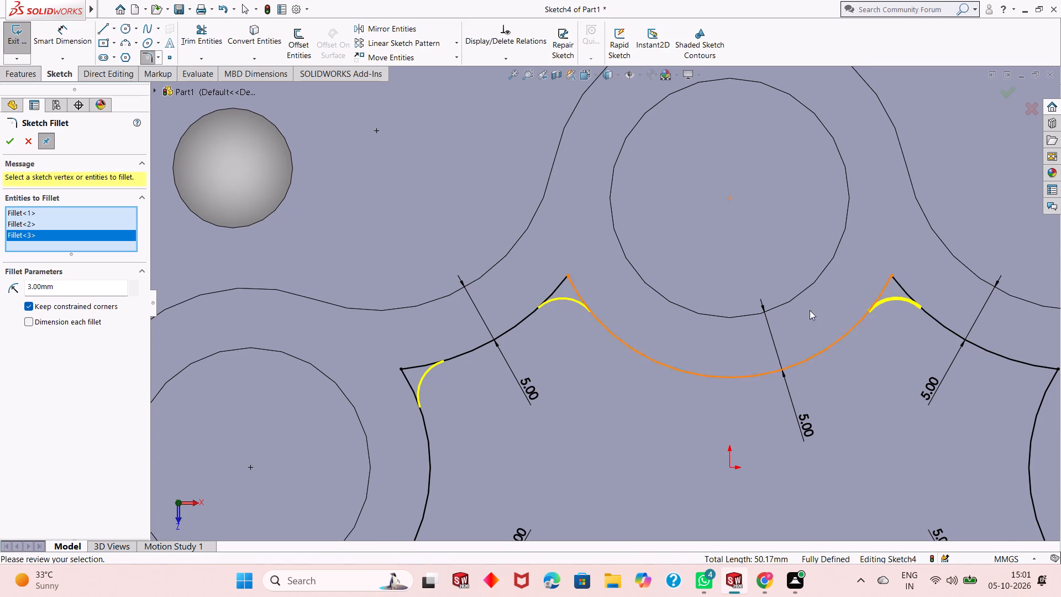
scroll(638, 311, up, 5)
scroll(791, 326, down, 6)
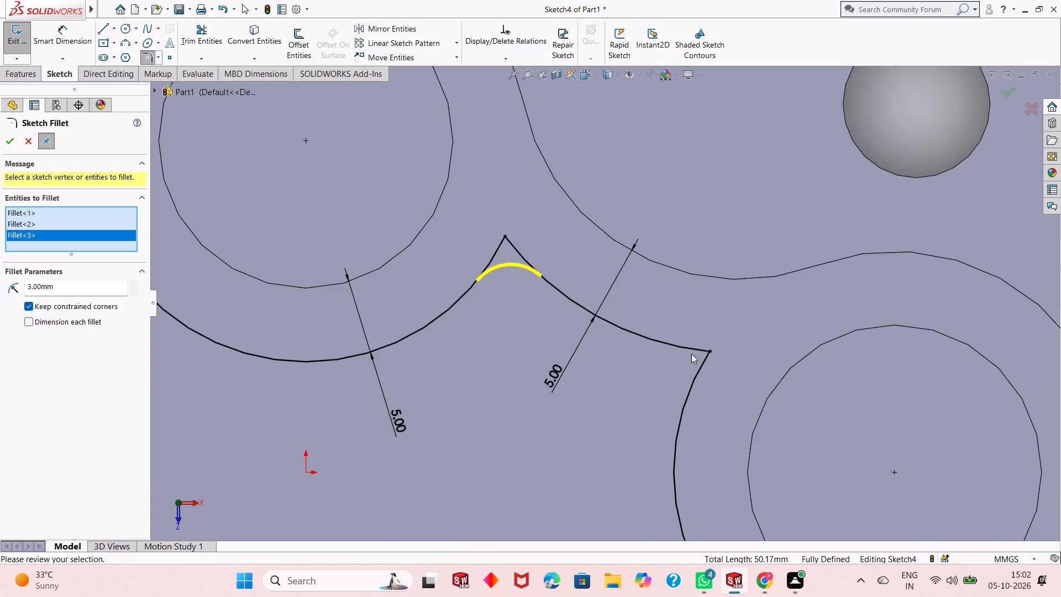
click(689, 346)
click(696, 375)
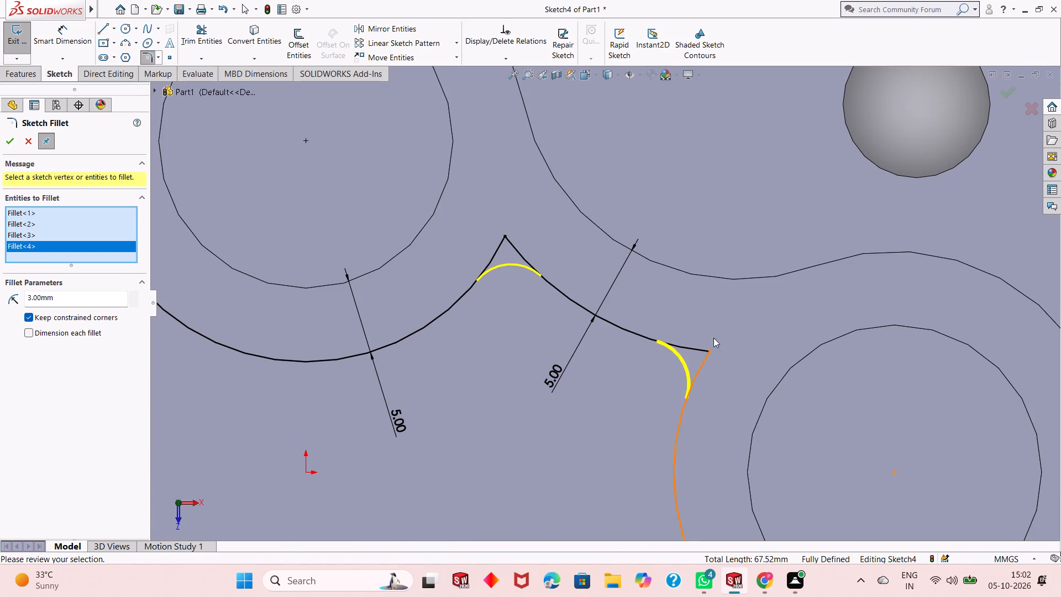
Add the profile's two lower-right corners, at the right arc's lower end and the lower arc's right end, to the 3 mm fillets.
scroll(733, 290, down, 3)
scroll(745, 315, up, 11)
scroll(574, 362, down, 2)
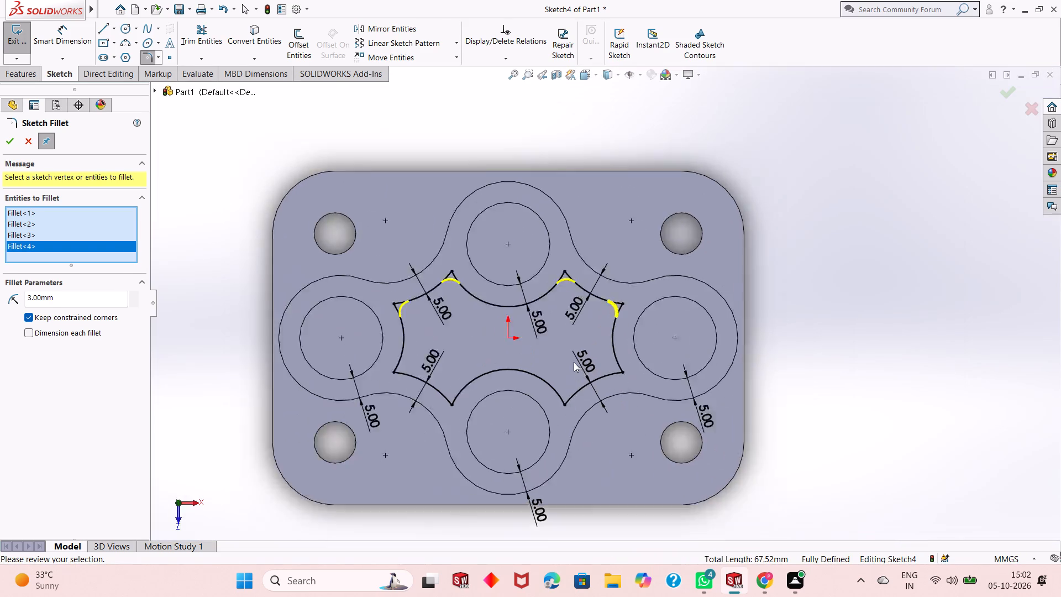
scroll(574, 362, down, 5)
scroll(663, 369, down, 3)
click(647, 351)
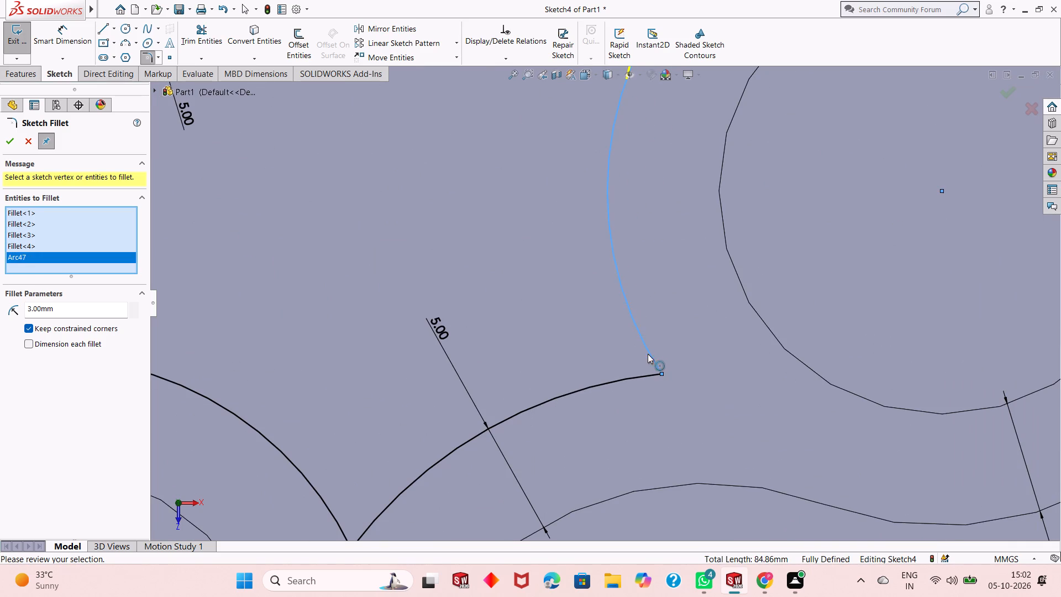
click(644, 374)
scroll(763, 370, down, 3)
scroll(776, 379, up, 7)
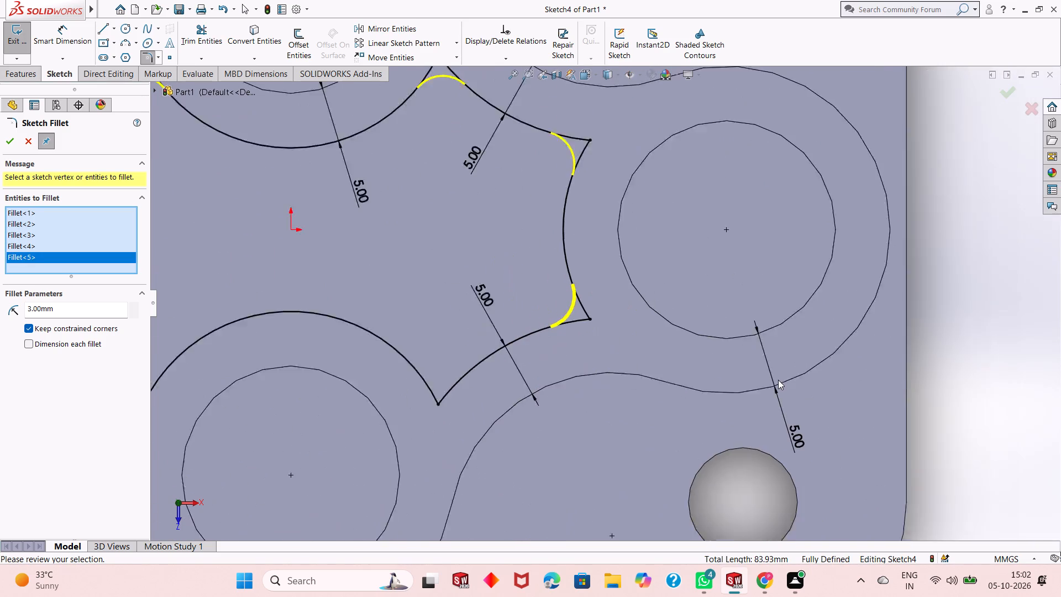
scroll(778, 380, up, 1)
scroll(471, 352, down, 7)
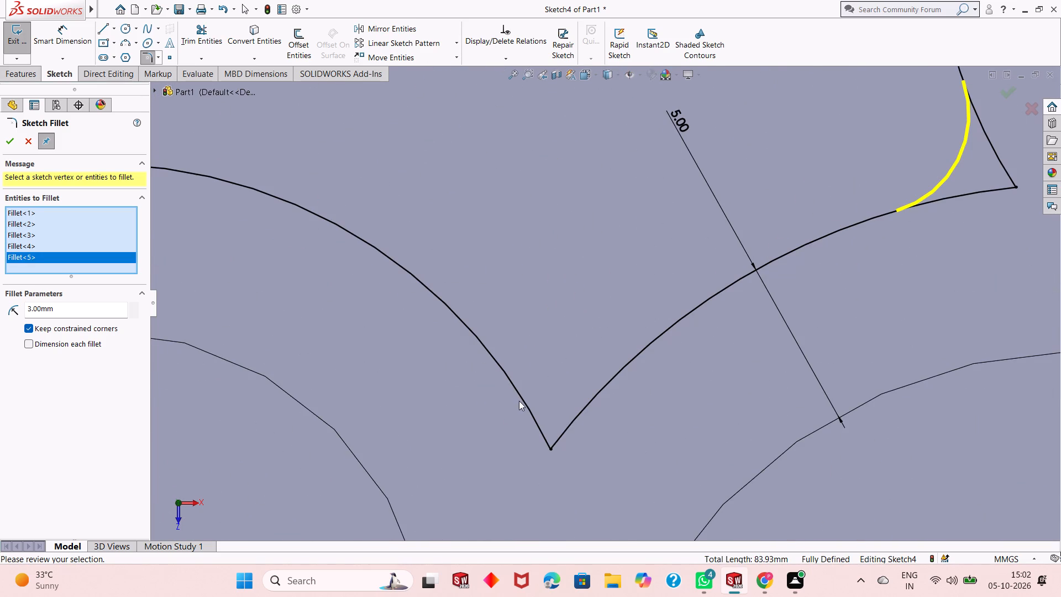
click(535, 422)
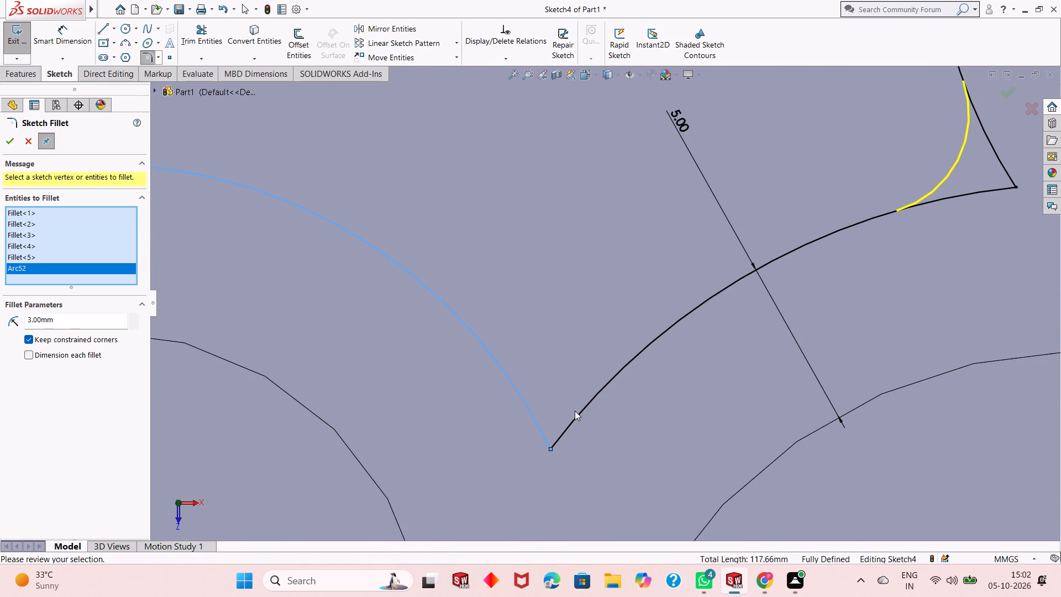
click(579, 412)
Add the profile's two lower-left corners to the selection, apply the 3 mm sketch fillets to all eight corners and finish the fillet command.
scroll(712, 452, up, 2)
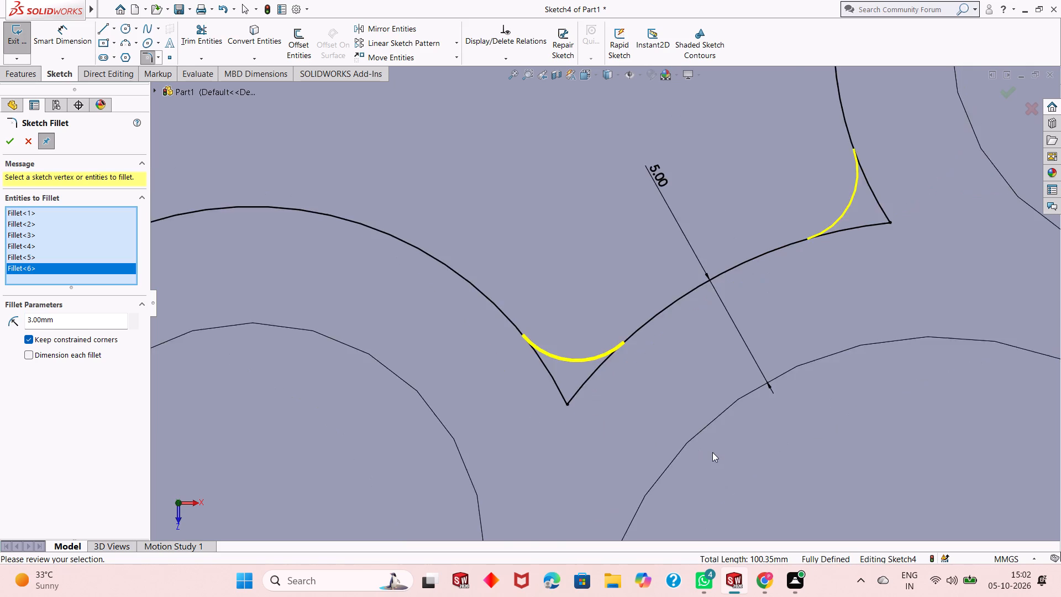
scroll(712, 452, up, 7)
scroll(412, 289, down, 7)
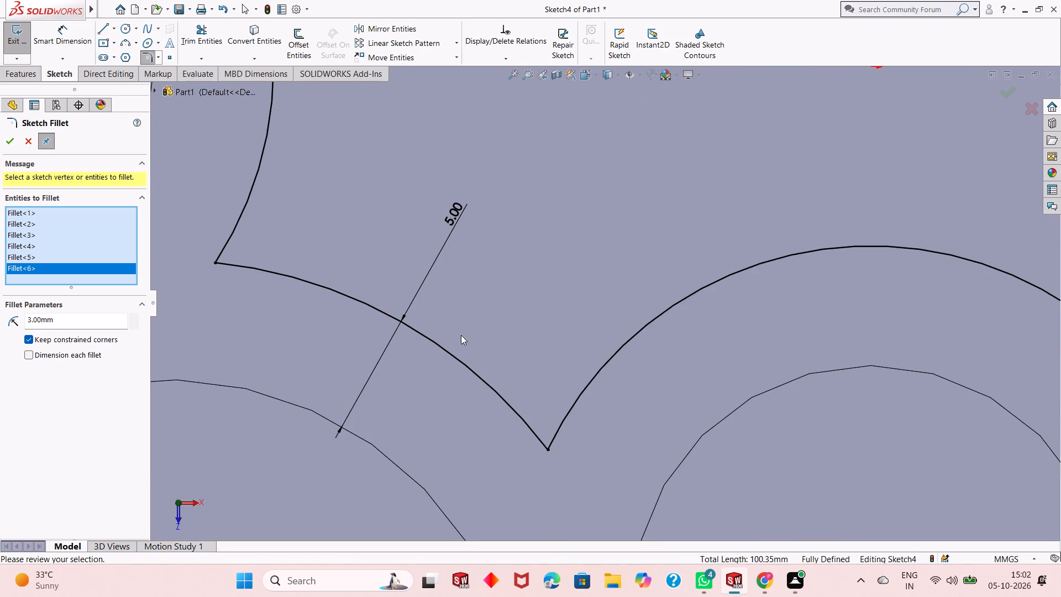
click(566, 413)
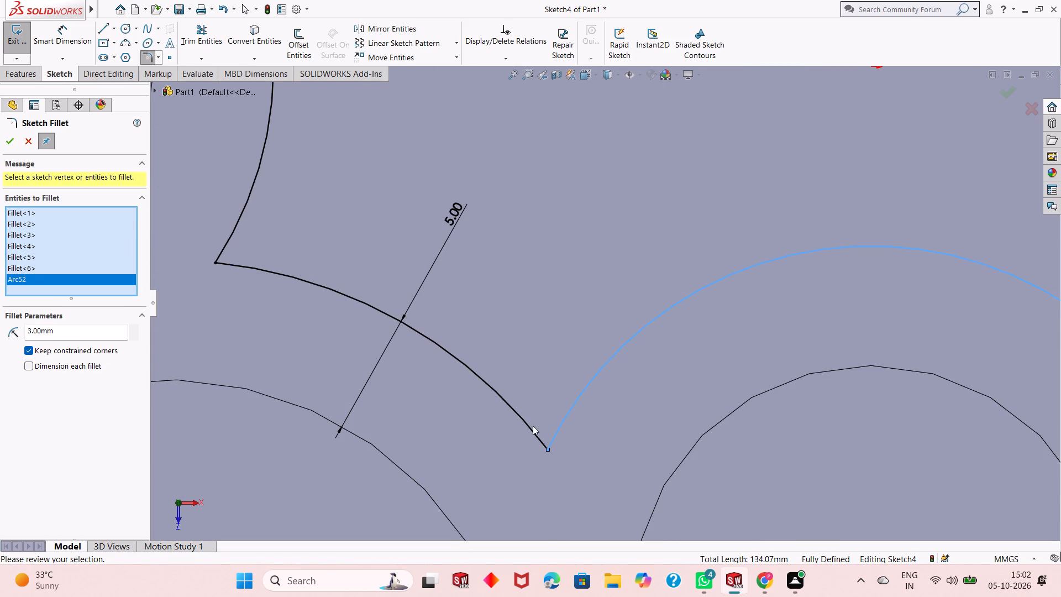
click(531, 427)
scroll(510, 392, up, 4)
scroll(420, 155, down, 3)
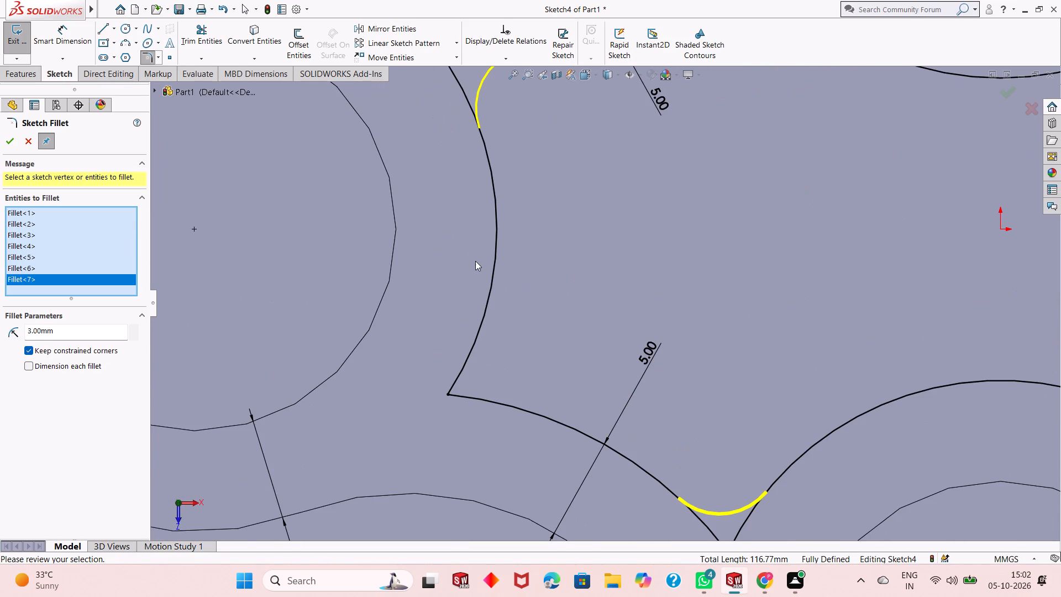
click(468, 351)
click(489, 401)
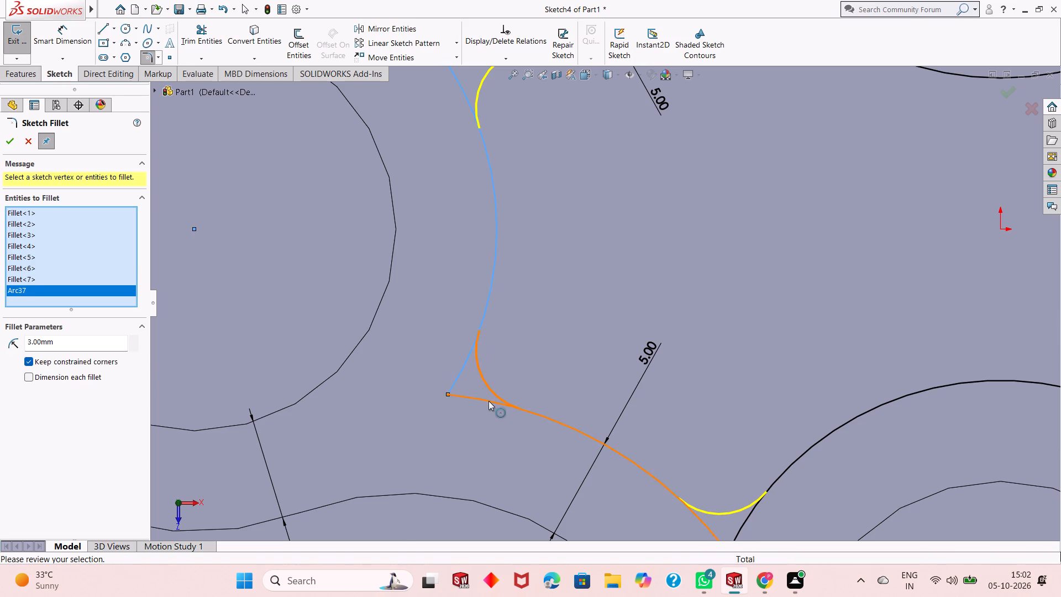
scroll(490, 371, up, 5)
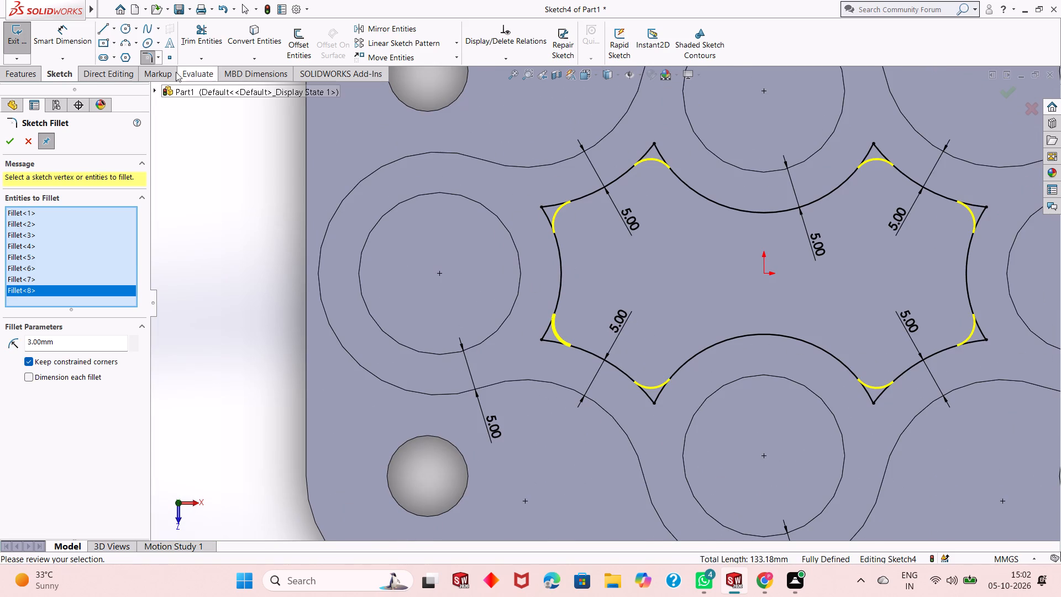
click(9, 140)
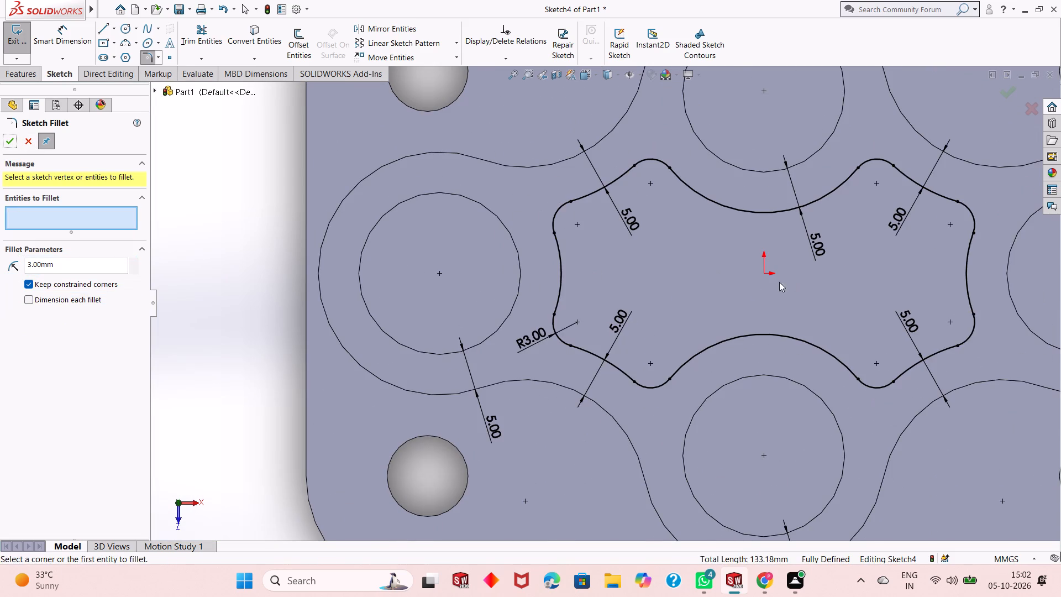
scroll(587, 286, up, 3)
scroll(773, 285, down, 4)
scroll(565, 271, down, 1)
scroll(564, 271, up, 2)
middle_drag(583, 337, 580, 229)
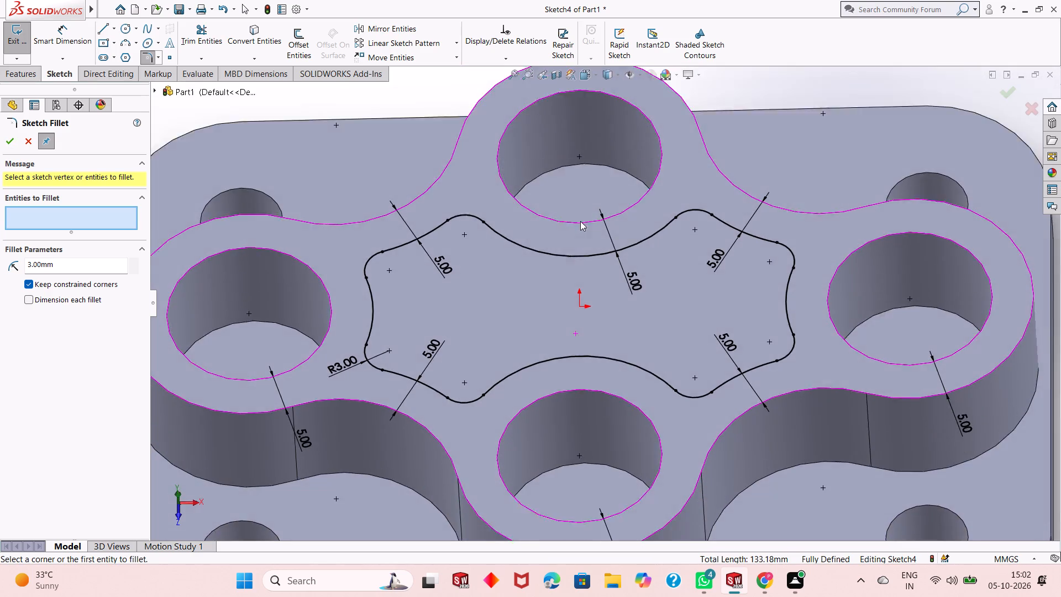
scroll(577, 235, up, 3)
middle_drag(578, 306, 612, 339)
scroll(612, 339, up, 1)
scroll(621, 326, down, 3)
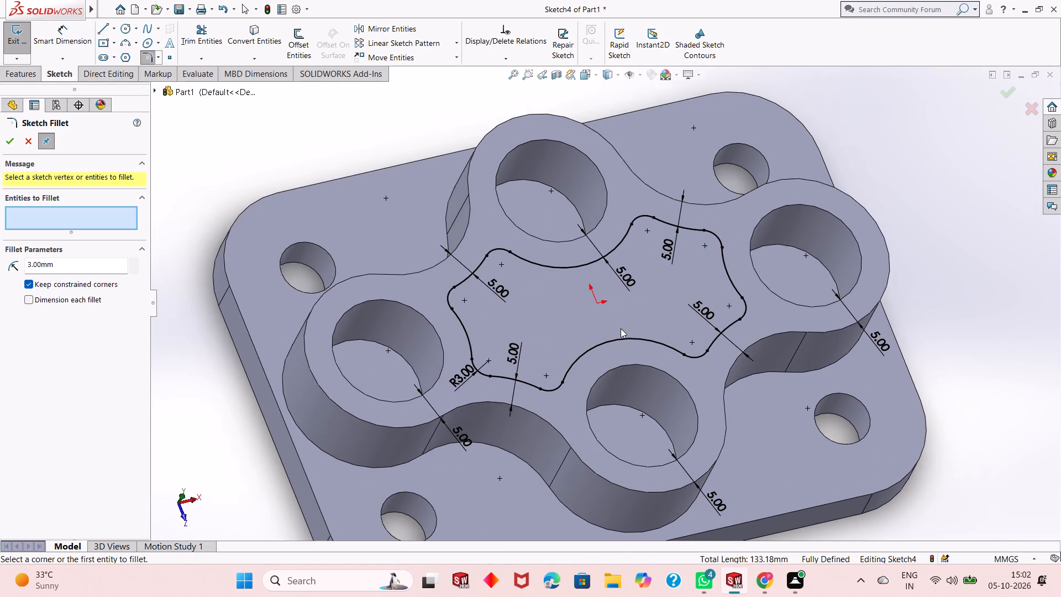
scroll(621, 328, down, 3)
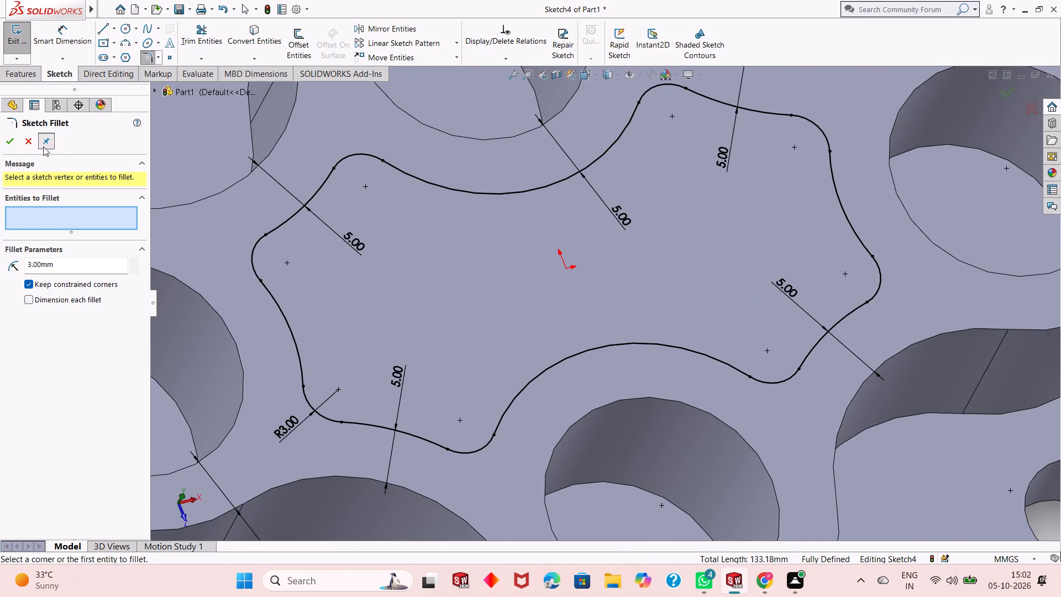
click(6, 145)
Cut the filleted inner profile 10 mm blind into the four-ring boss.
click(1, 74)
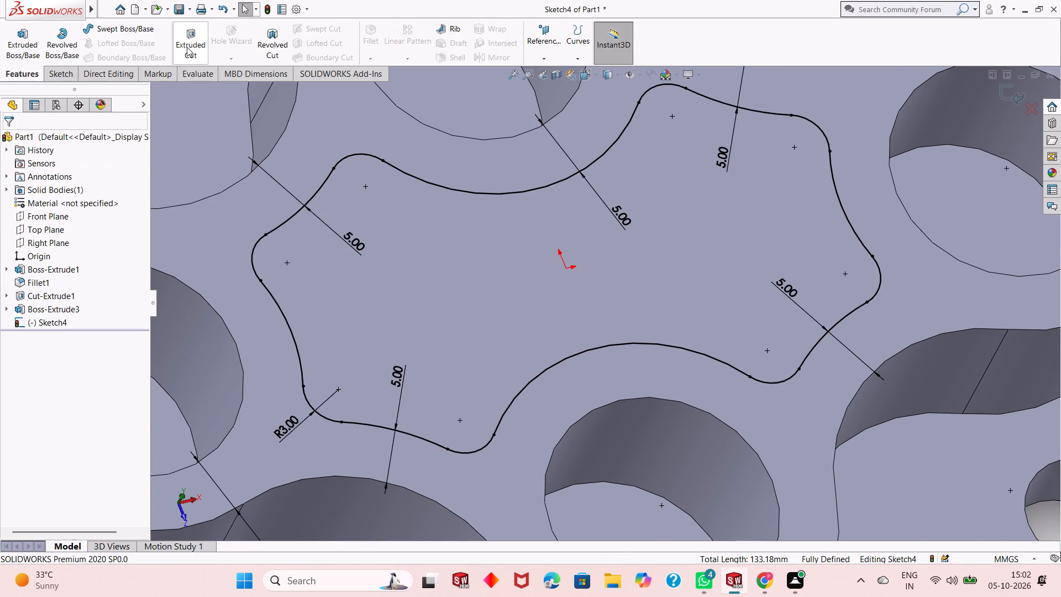
click(187, 47)
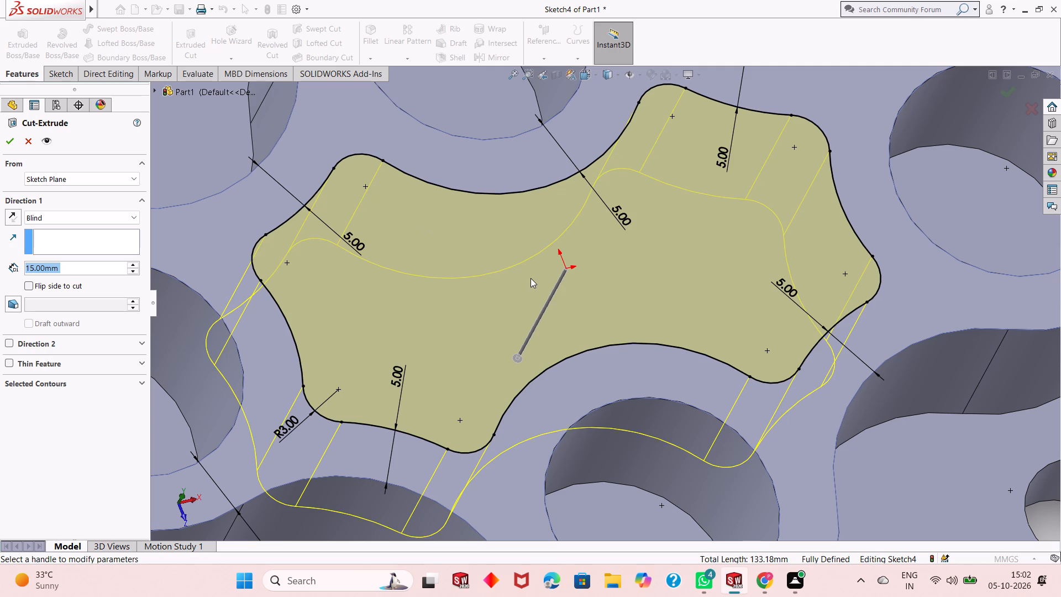
text(10)
key(Return)
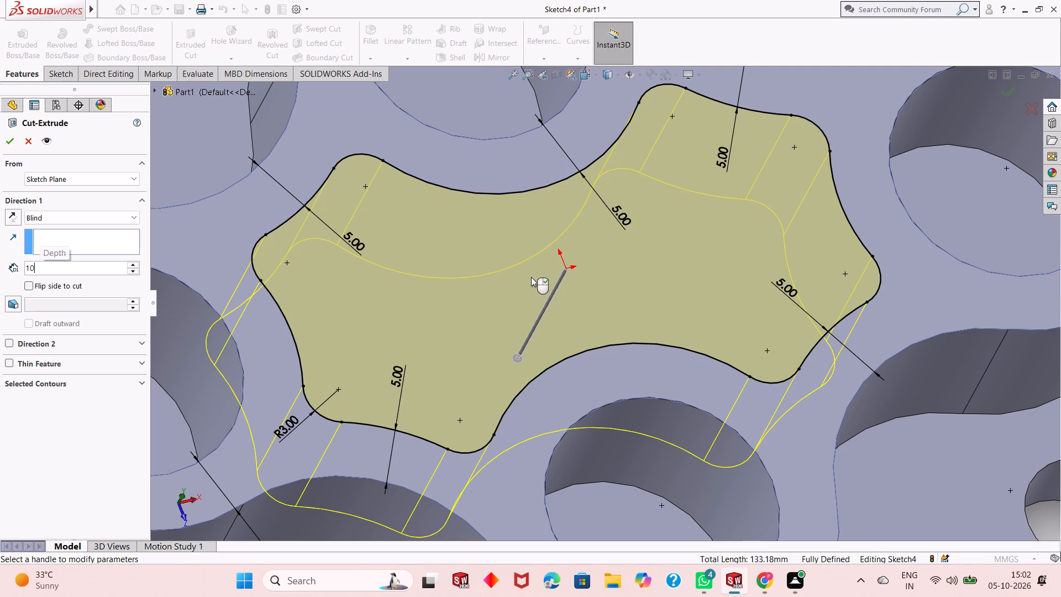
middle_drag(633, 324, 633, 255)
scroll(628, 259, up, 3)
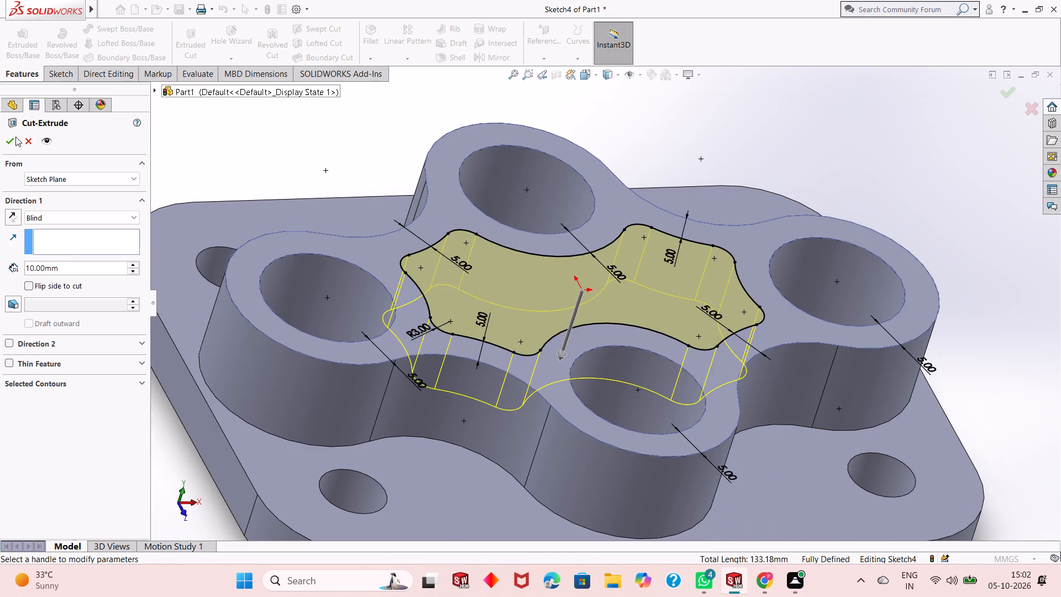
click(8, 145)
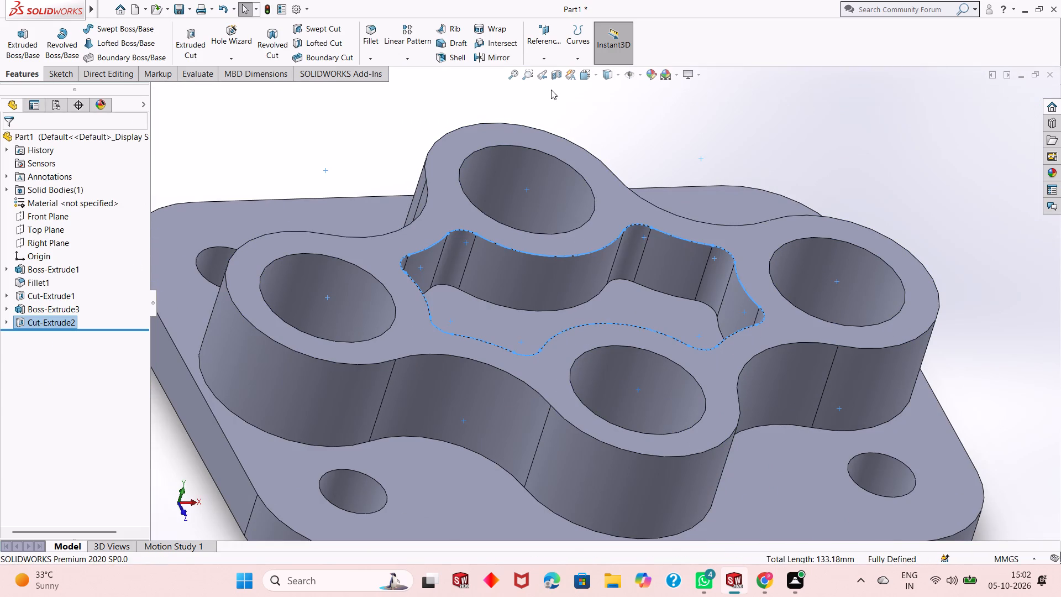
click(686, 126)
Section the part along the Front Plane and examine the pocket and ring bores in the cutaway.
click(551, 72)
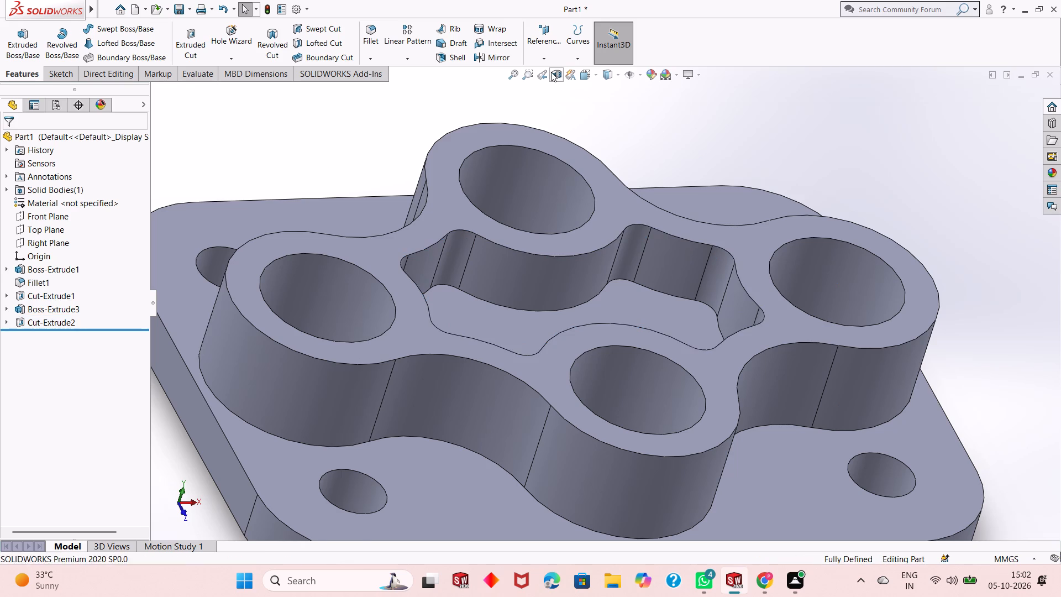
middle_drag(620, 285, 604, 191)
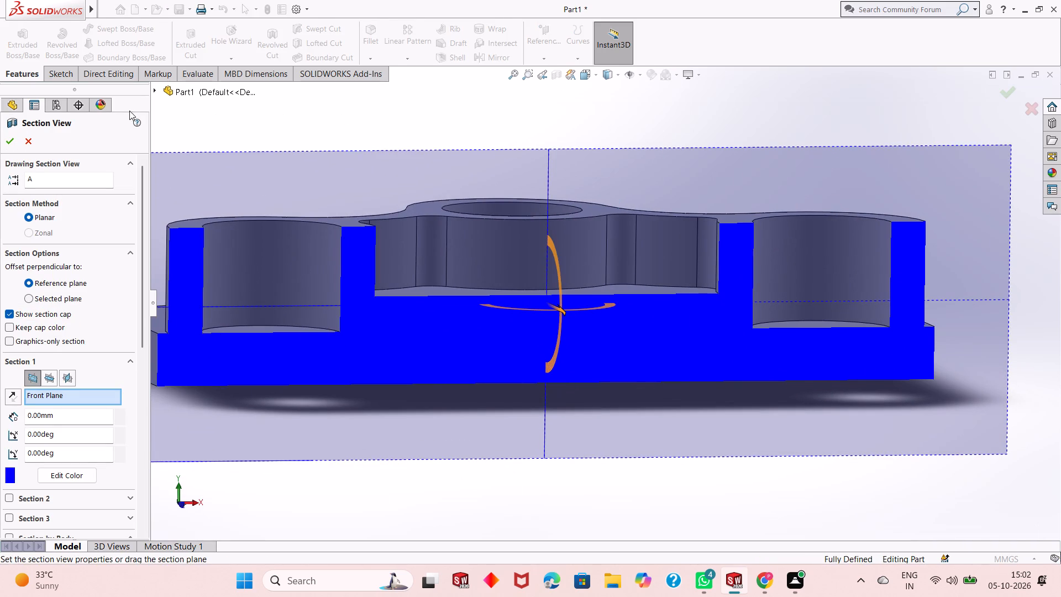
click(6, 138)
scroll(557, 295, up, 2)
middle_drag(581, 265, 577, 246)
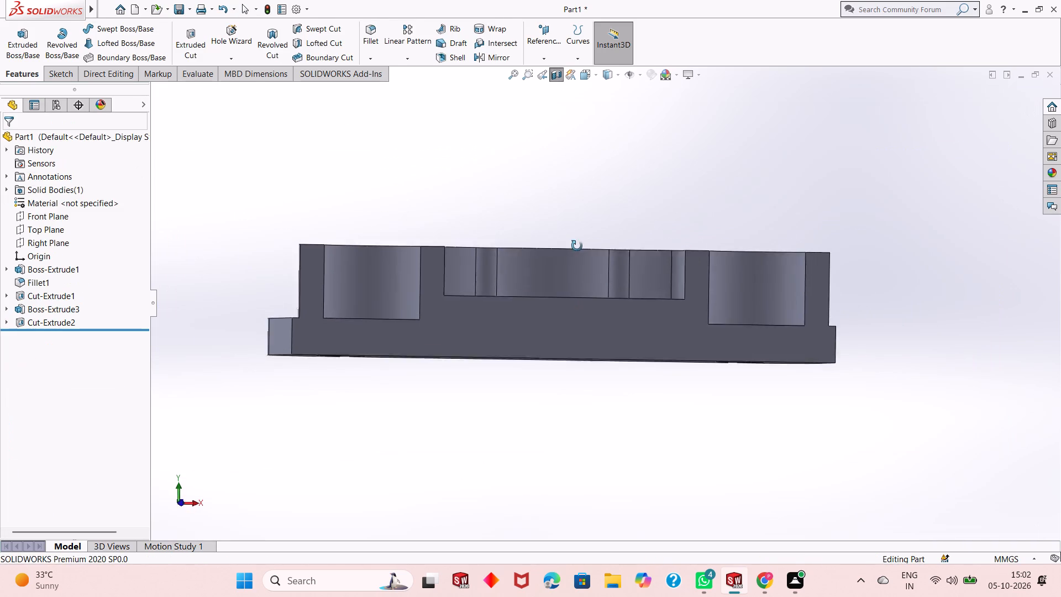
middle_drag(577, 246, 582, 275)
scroll(582, 275, down, 4)
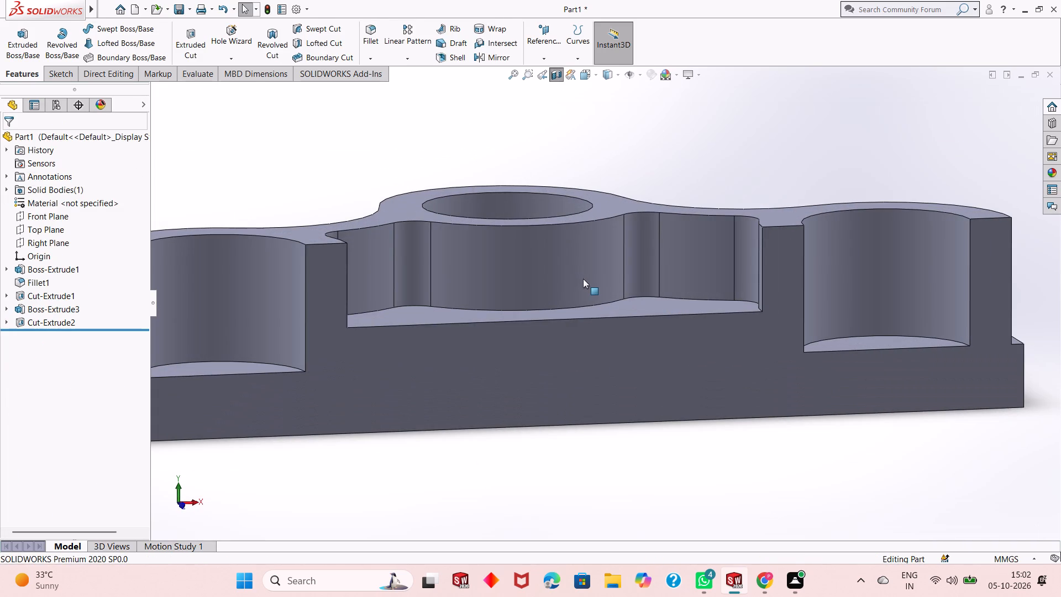
middle_drag(583, 287, 579, 268)
scroll(579, 268, up, 1)
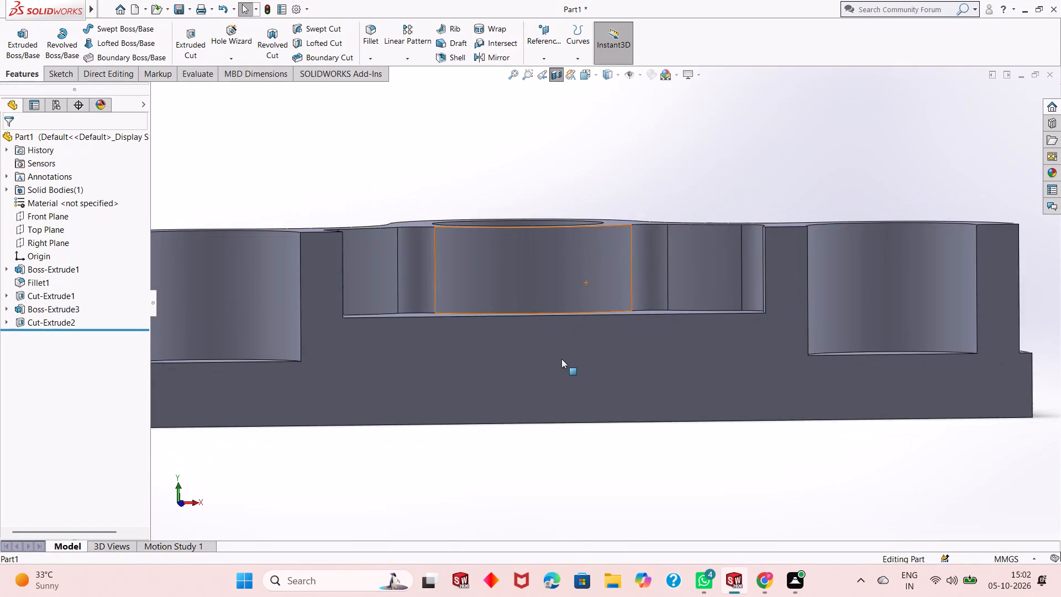
scroll(561, 359, up, 1)
middle_drag(633, 327, 652, 328)
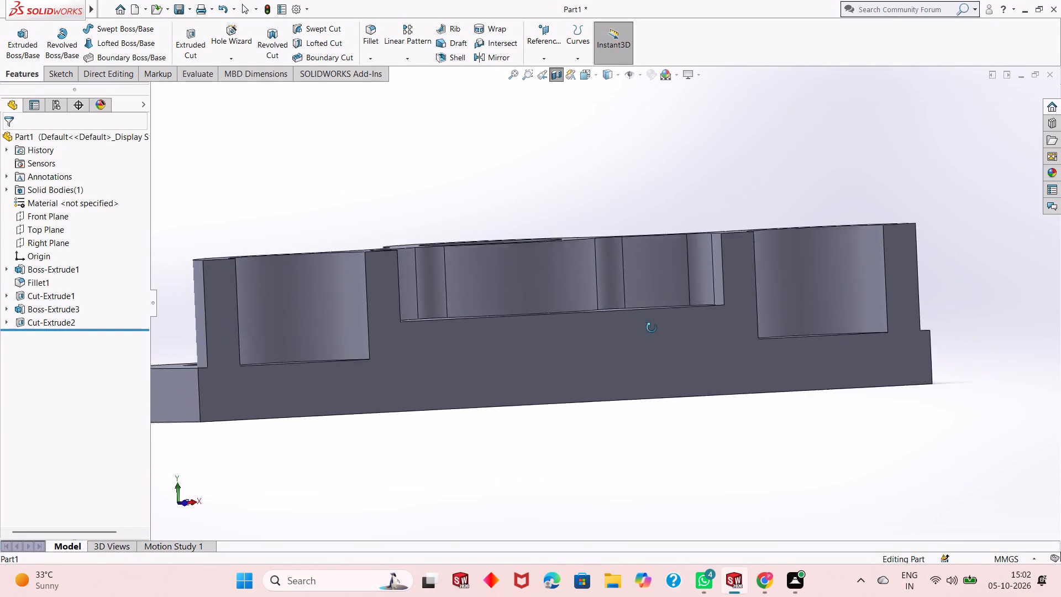
middle_drag(652, 328, 643, 324)
scroll(643, 324, up, 1)
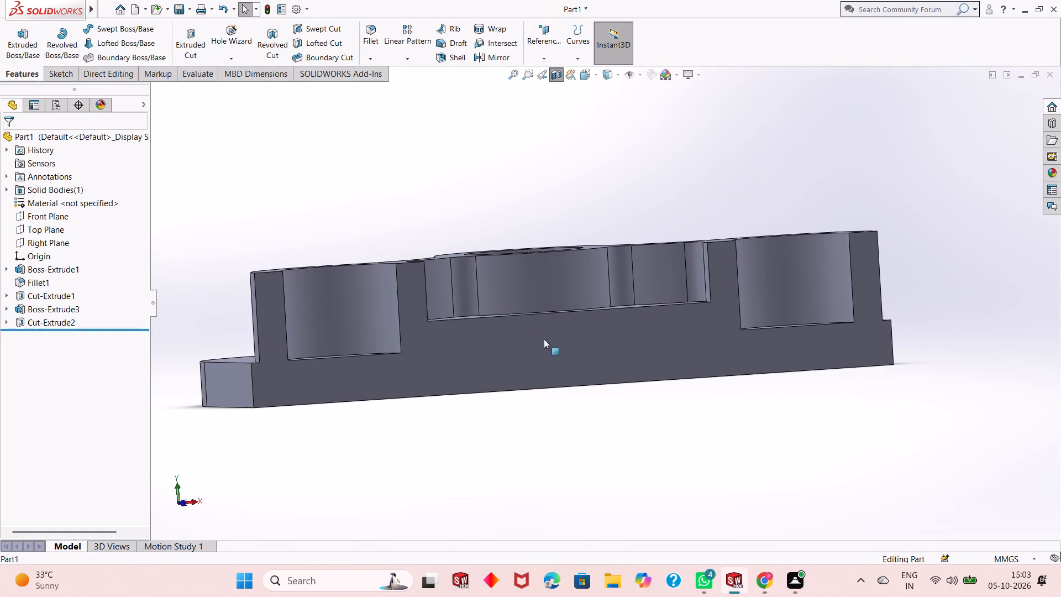
View the section face square-on, compare the pocket floor with the ring bore floors, and turn the section view off.
key(ctrl+8)
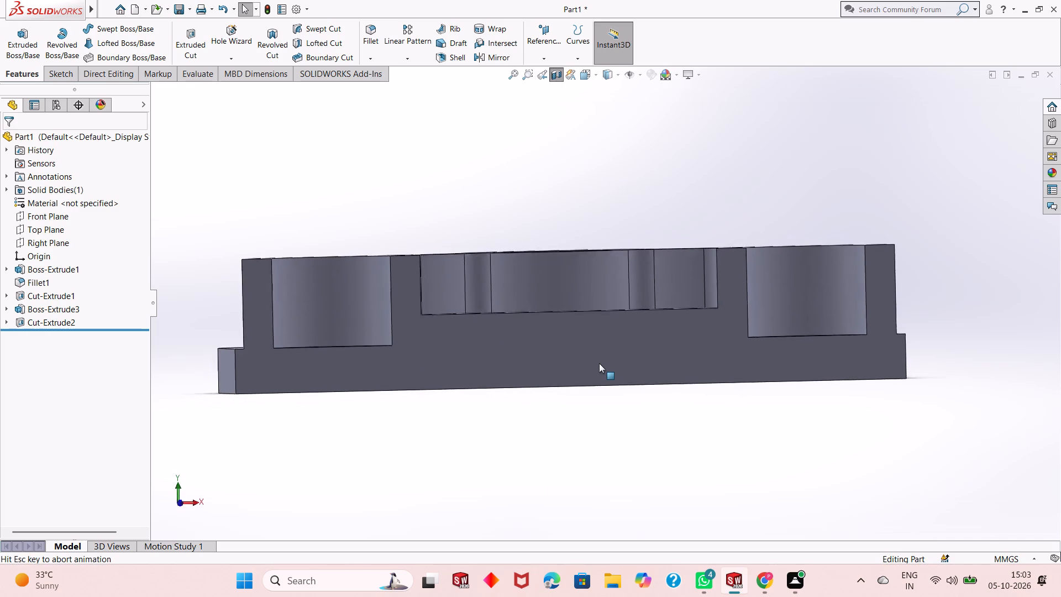
scroll(605, 300, down, 2)
scroll(605, 300, up, 2)
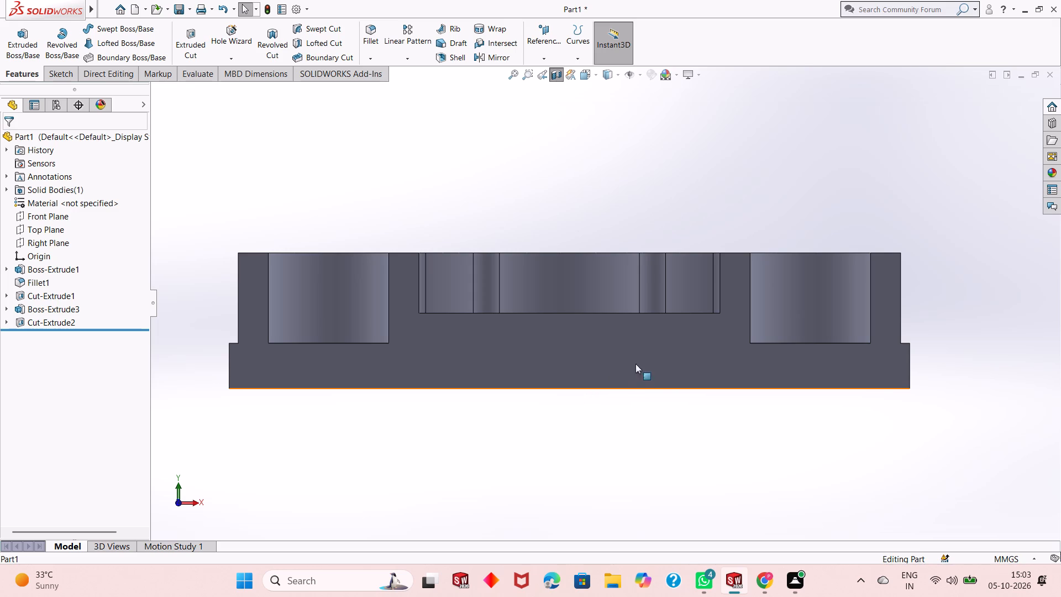
scroll(578, 363, down, 2)
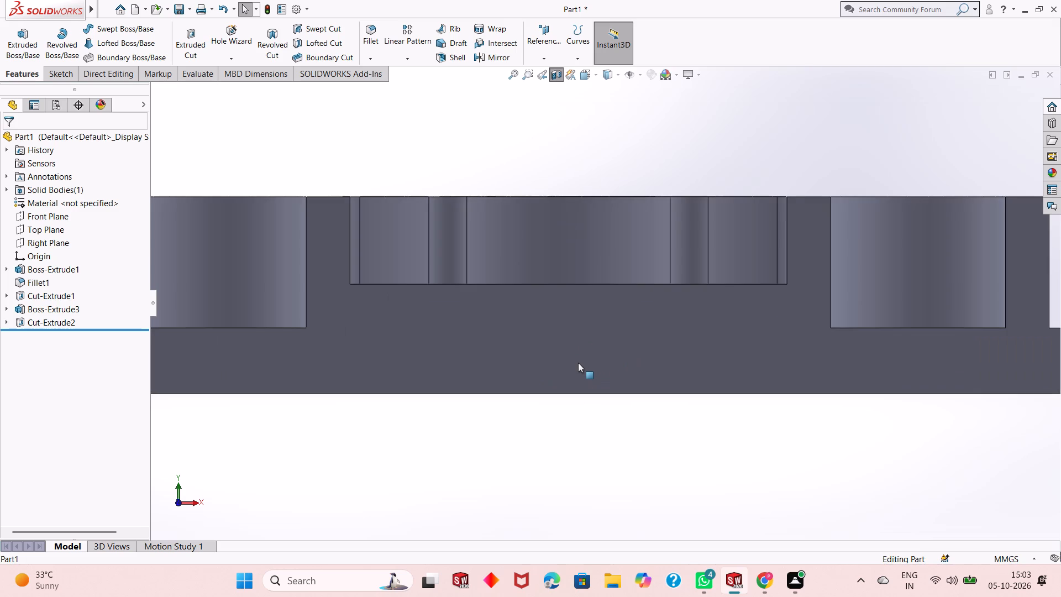
scroll(584, 333, up, 4)
scroll(564, 276, down, 3)
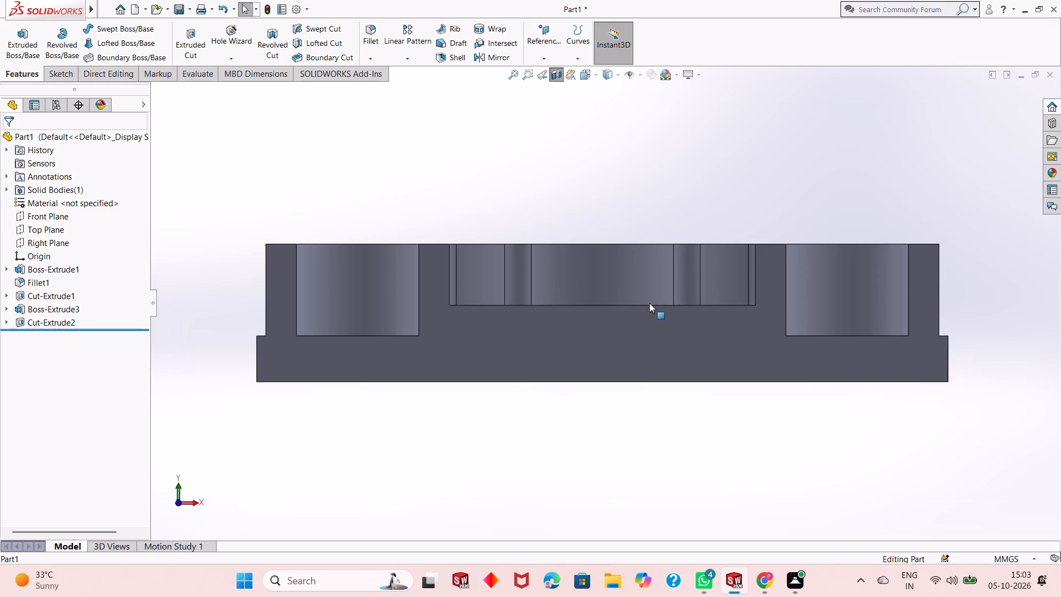
scroll(623, 333, up, 2)
scroll(684, 297, down, 2)
scroll(550, 314, up, 2)
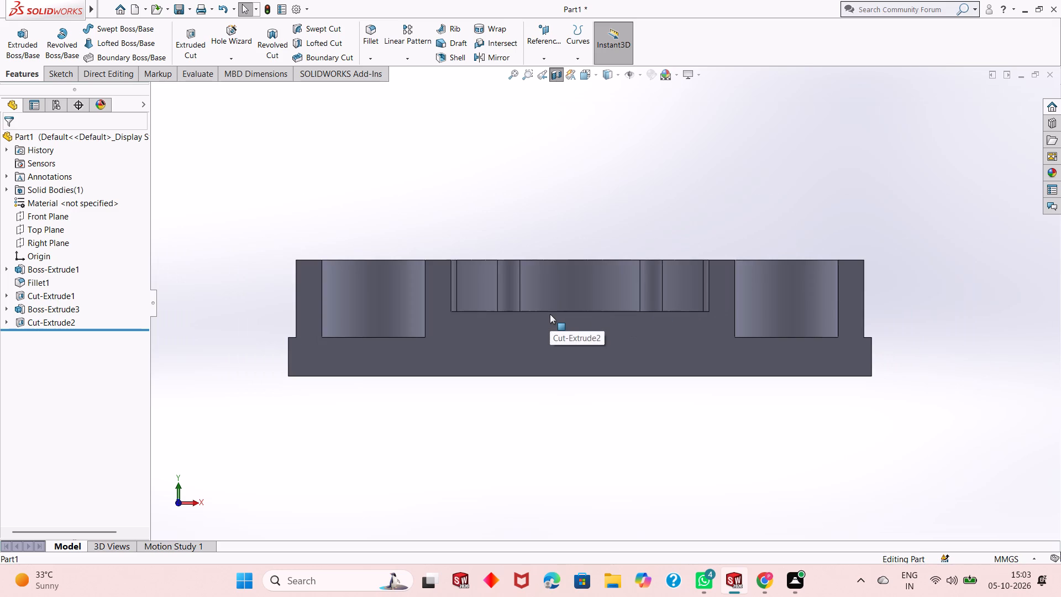
scroll(566, 273, down, 3)
scroll(566, 317, up, 2)
key(Escape)
key(Escape)
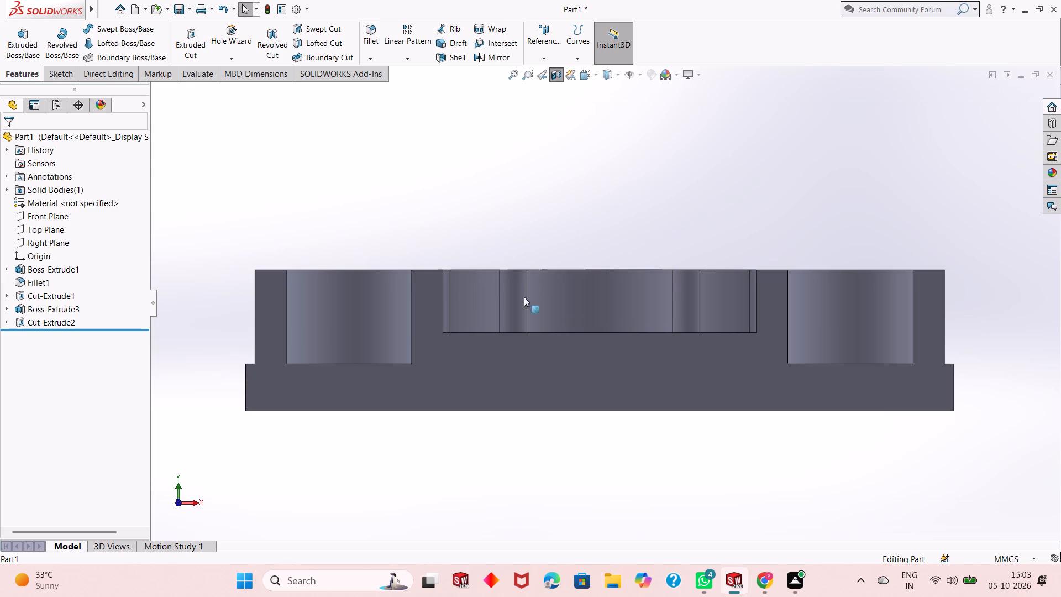
middle_drag(527, 297, 538, 364)
scroll(538, 364, up, 1)
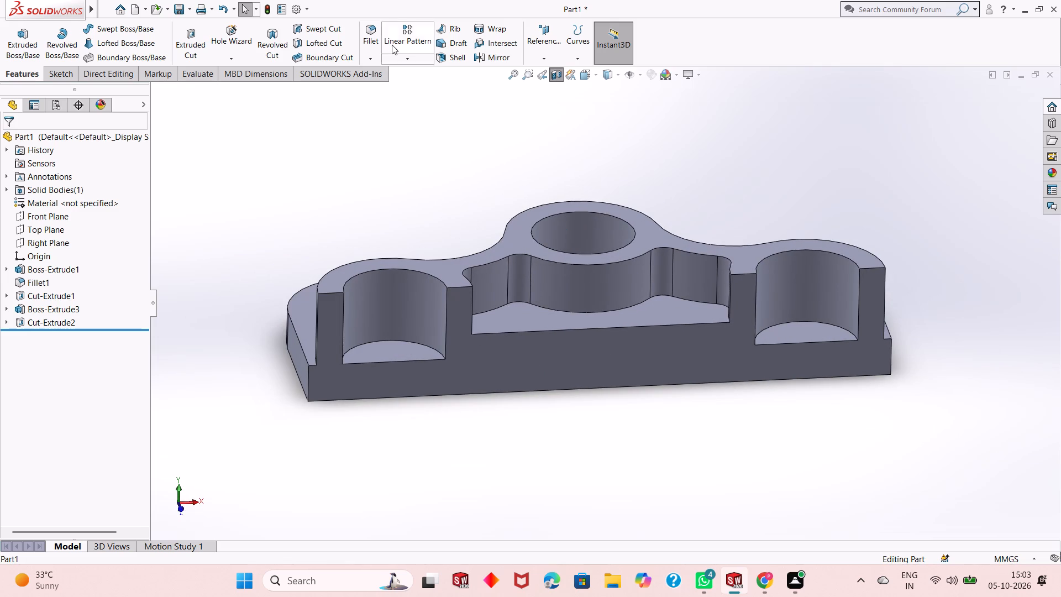
click(559, 76)
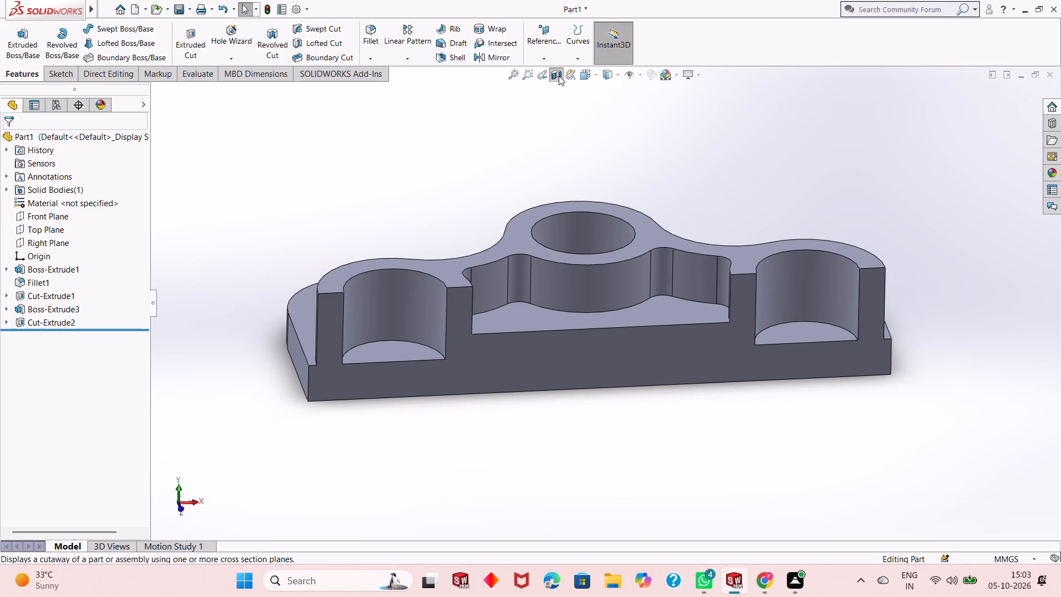
Examine the whole part from several angles, checking the central pocket, the rings and the plate.
middle_drag(586, 299, 597, 347)
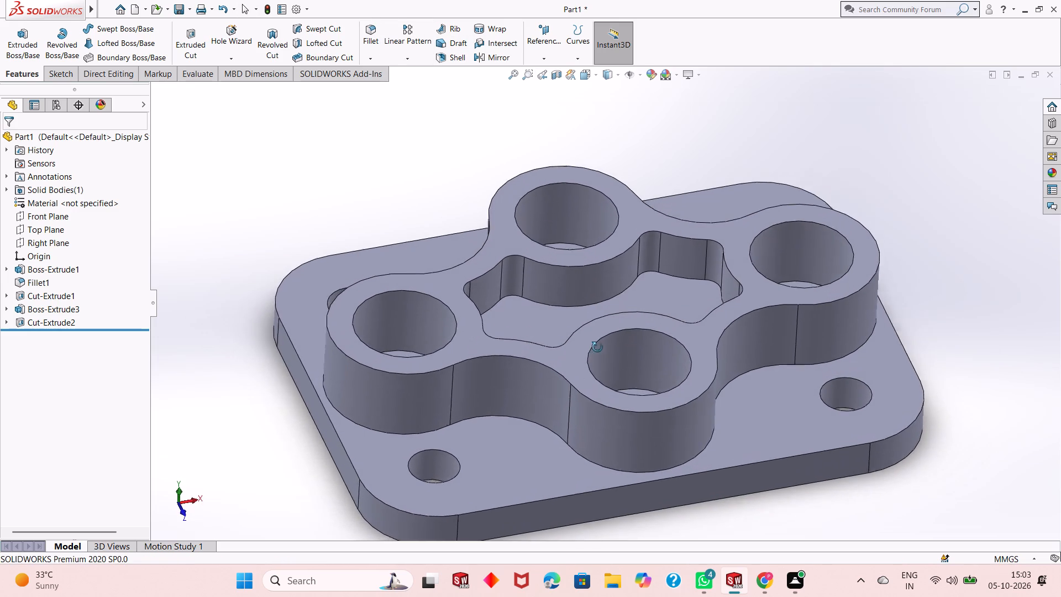
middle_drag(597, 347, 596, 349)
scroll(595, 337, down, 2)
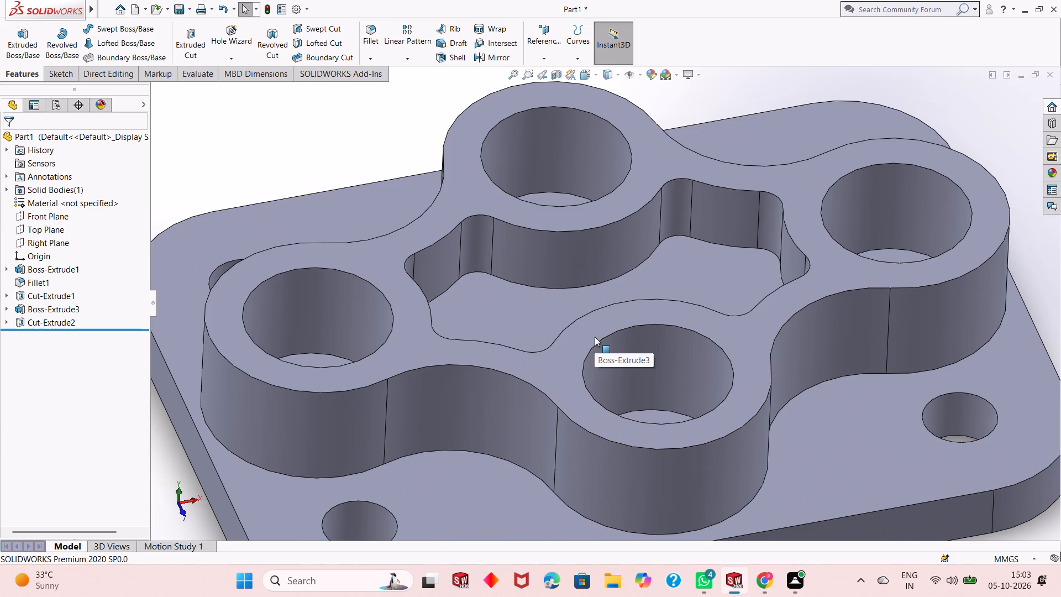
scroll(600, 320, up, 2)
scroll(602, 311, down, 2)
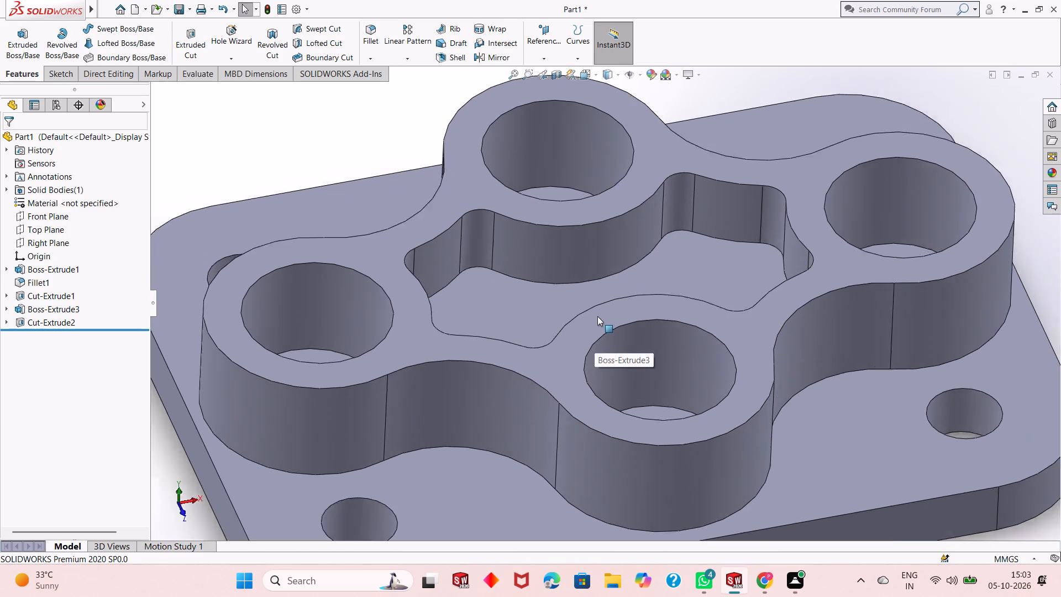
scroll(597, 316, down, 1)
scroll(597, 317, up, 3)
scroll(606, 264, down, 3)
scroll(564, 336, up, 2)
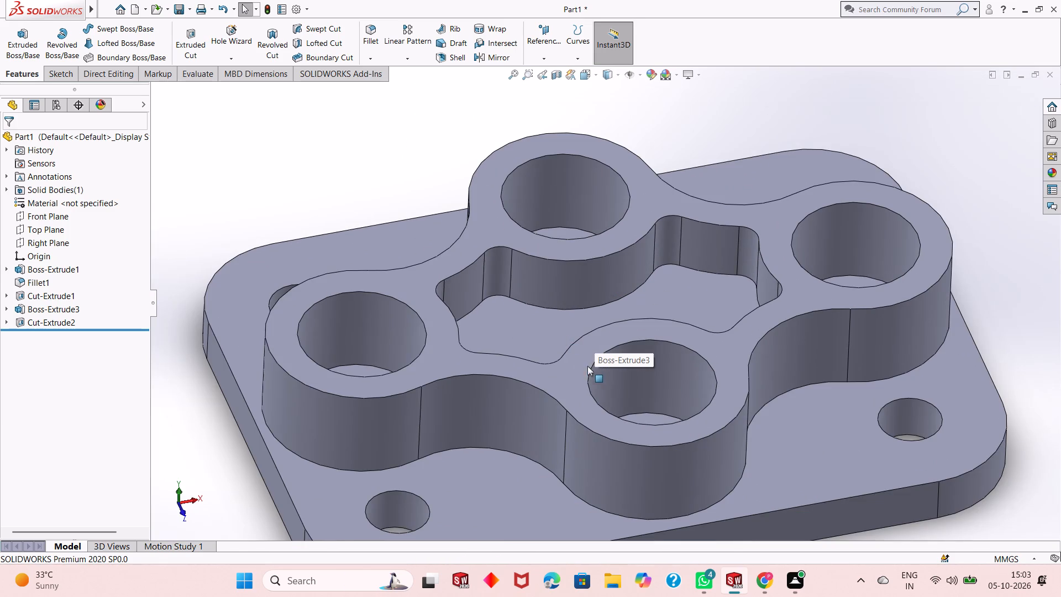
middle_drag(592, 366, 603, 313)
middle_click(603, 313)
scroll(603, 313, down, 2)
middle_drag(604, 322, 593, 389)
scroll(592, 392, up, 2)
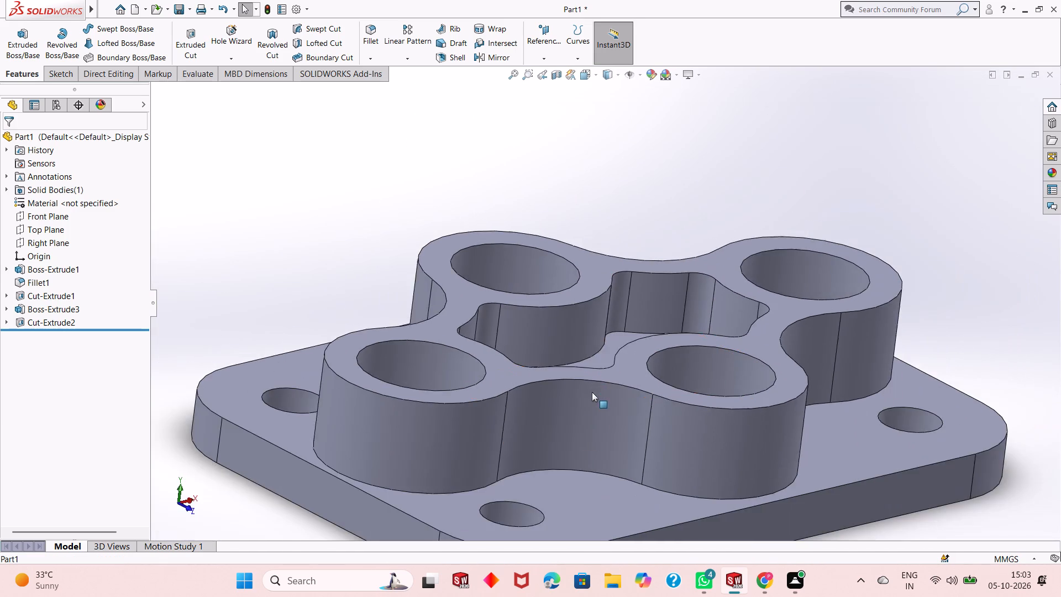
Open the whole part's colour appearance and apply the standard pure blue swatch.
middle_drag(591, 339, 566, 405)
scroll(565, 410, up, 2)
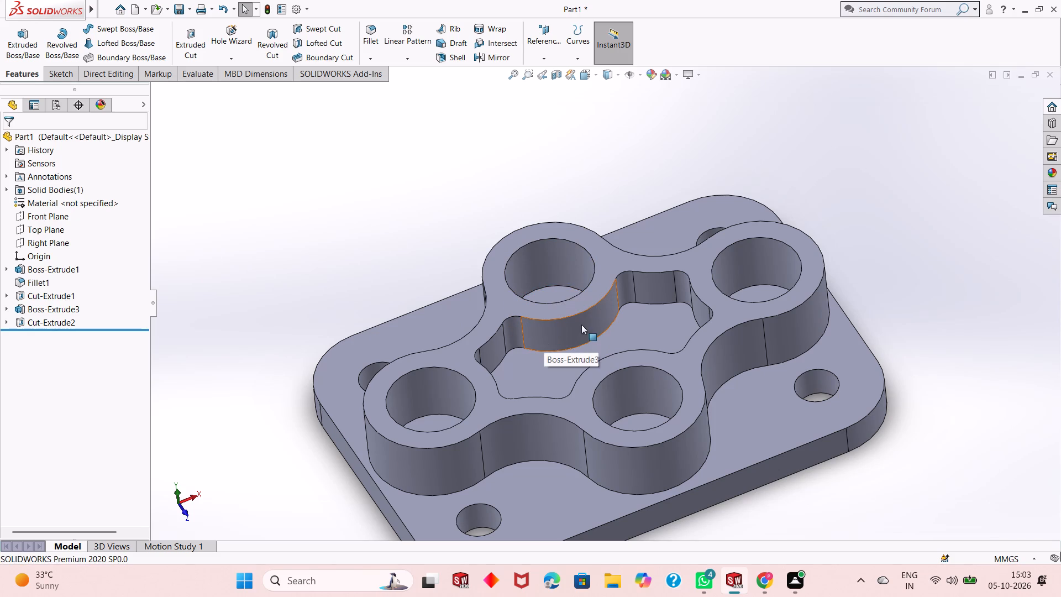
scroll(591, 460, up, 1)
middle_drag(591, 438, 597, 395)
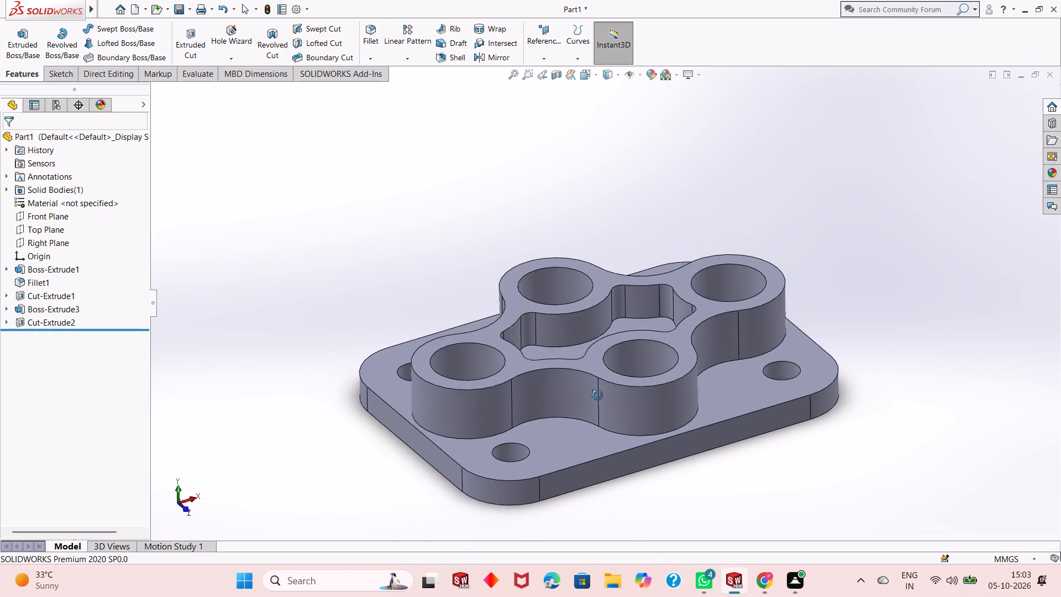
middle_drag(597, 395, 591, 416)
click(647, 70)
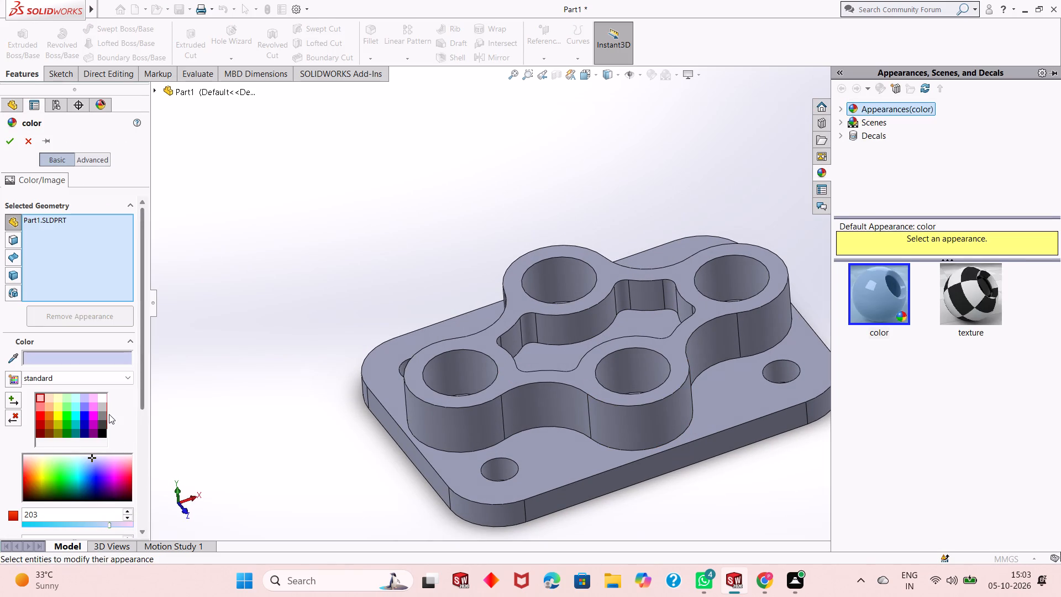
click(82, 410)
click(87, 411)
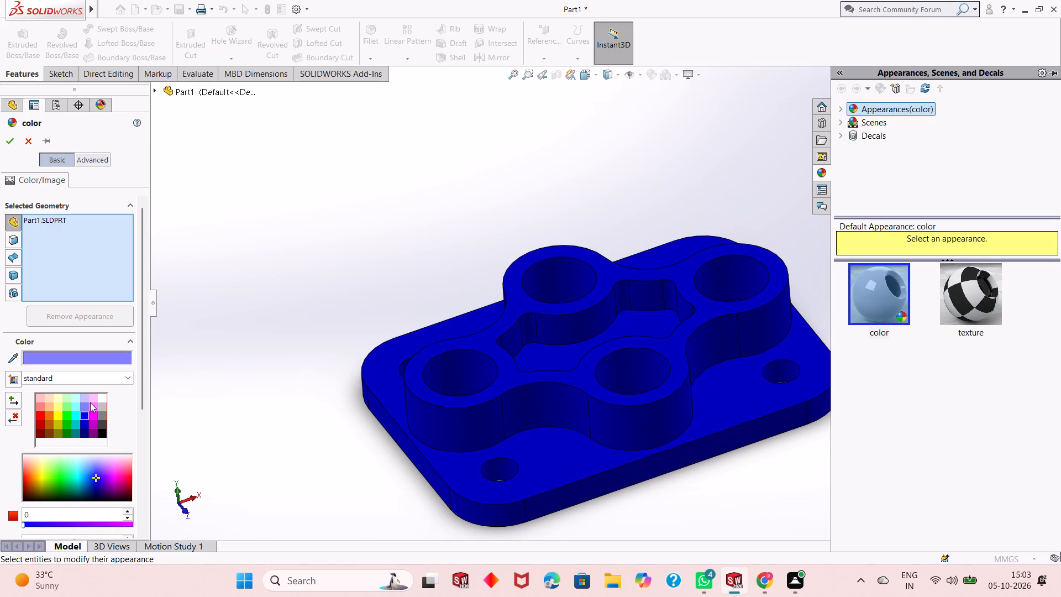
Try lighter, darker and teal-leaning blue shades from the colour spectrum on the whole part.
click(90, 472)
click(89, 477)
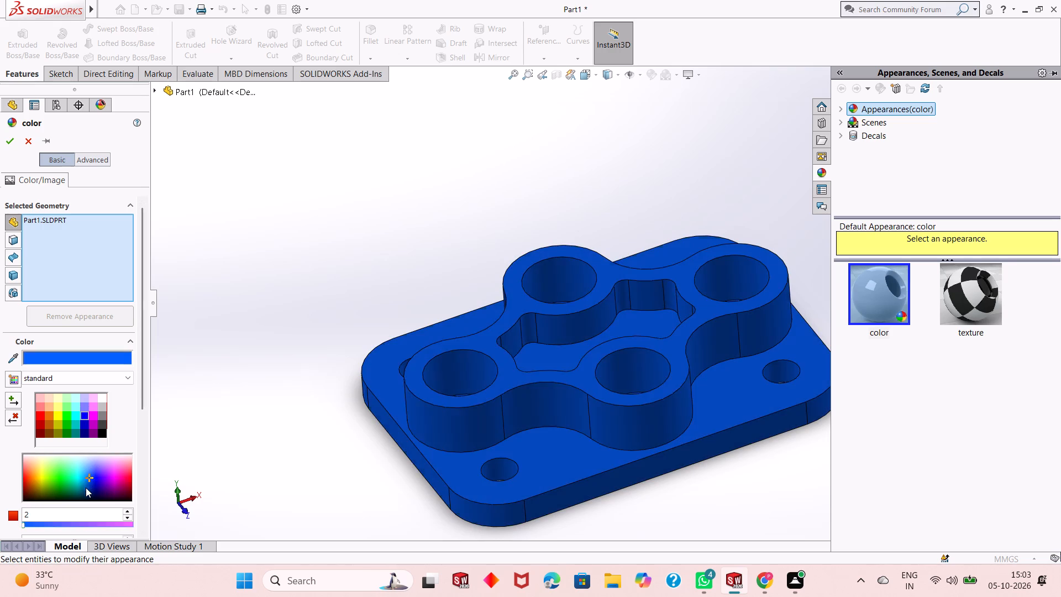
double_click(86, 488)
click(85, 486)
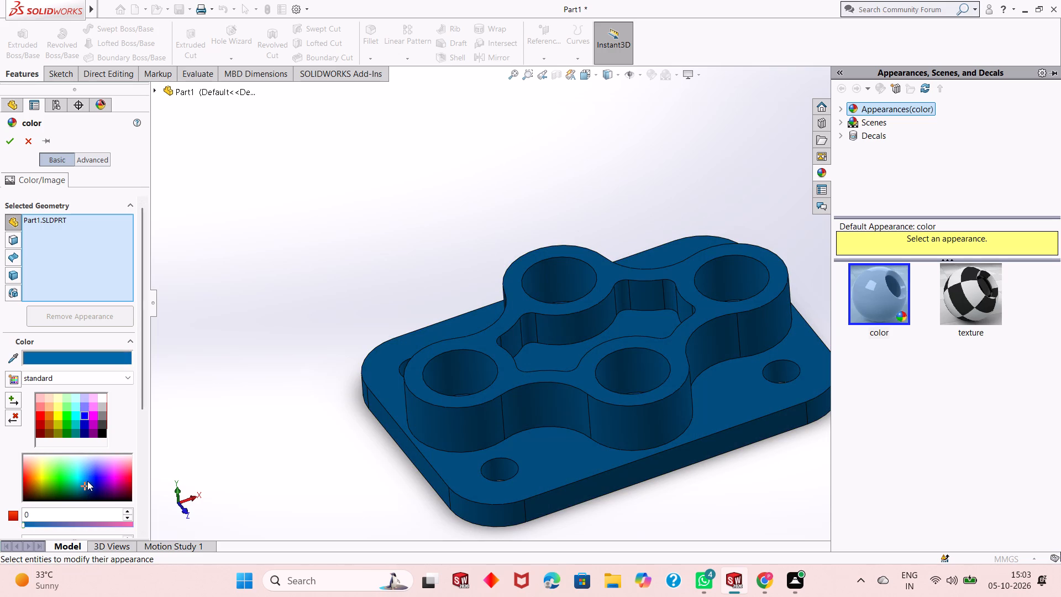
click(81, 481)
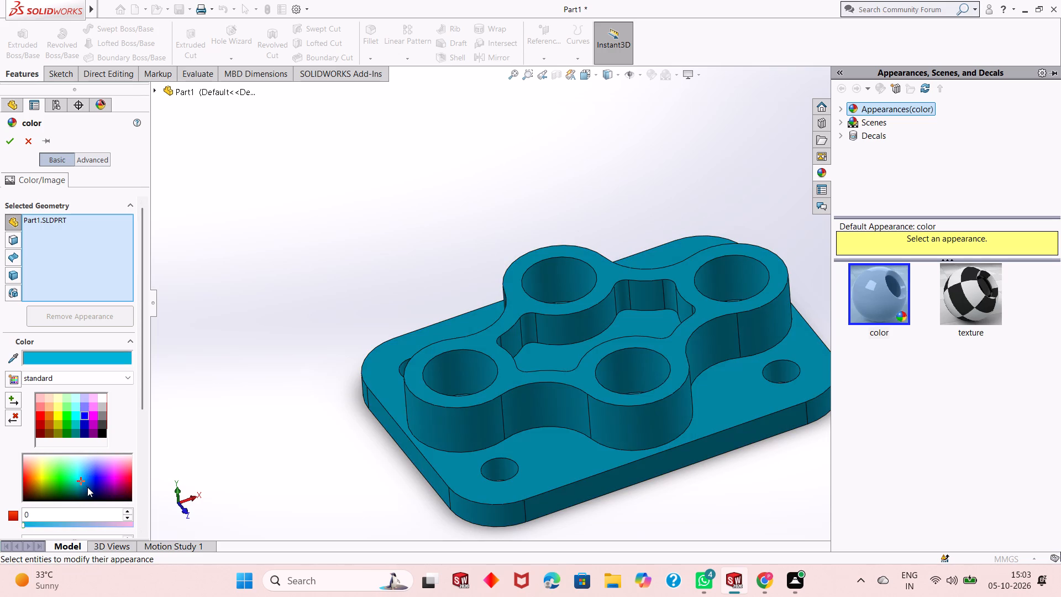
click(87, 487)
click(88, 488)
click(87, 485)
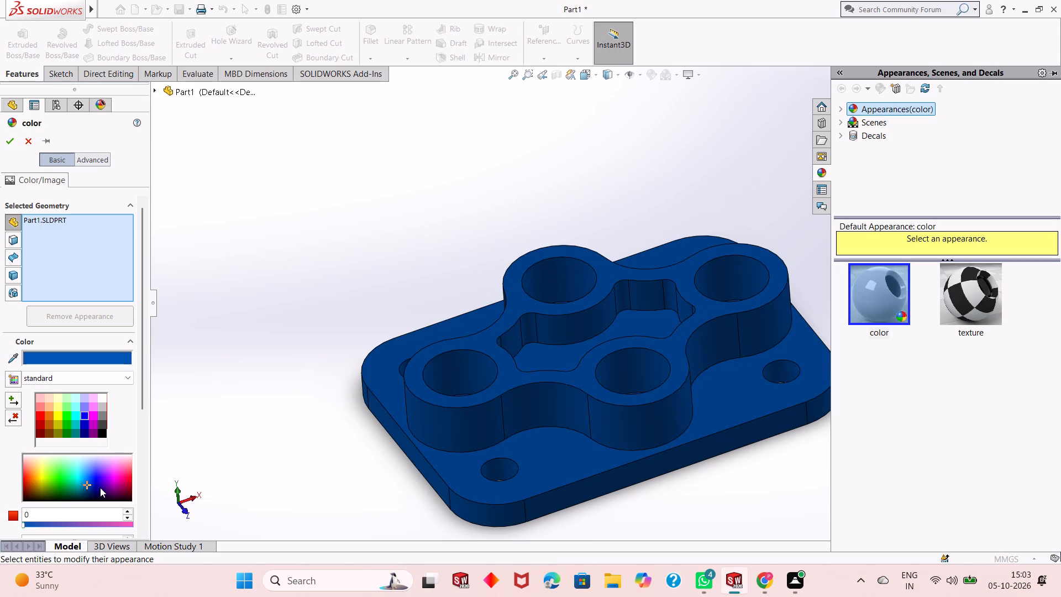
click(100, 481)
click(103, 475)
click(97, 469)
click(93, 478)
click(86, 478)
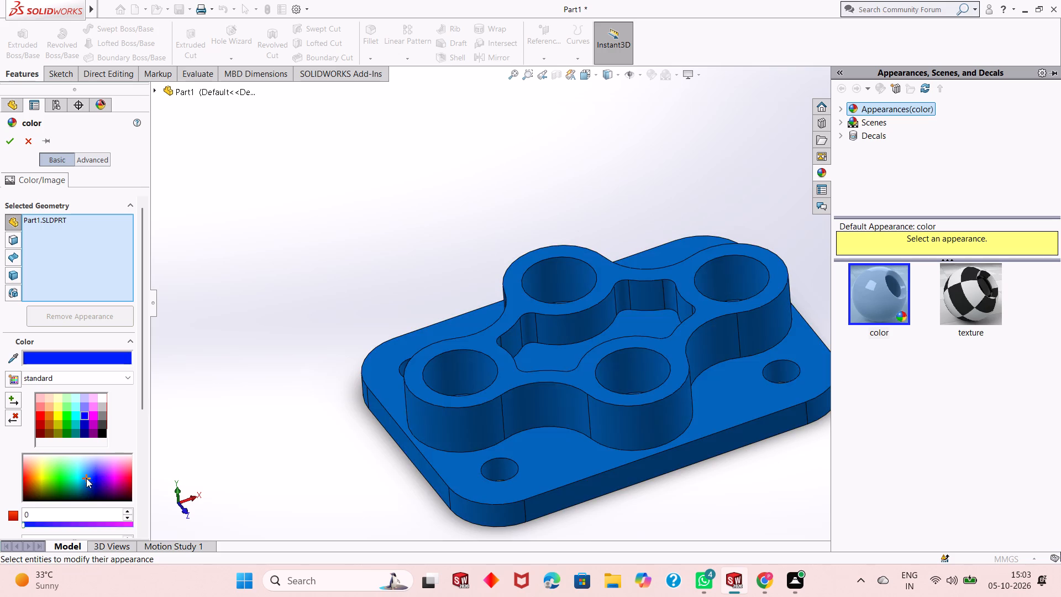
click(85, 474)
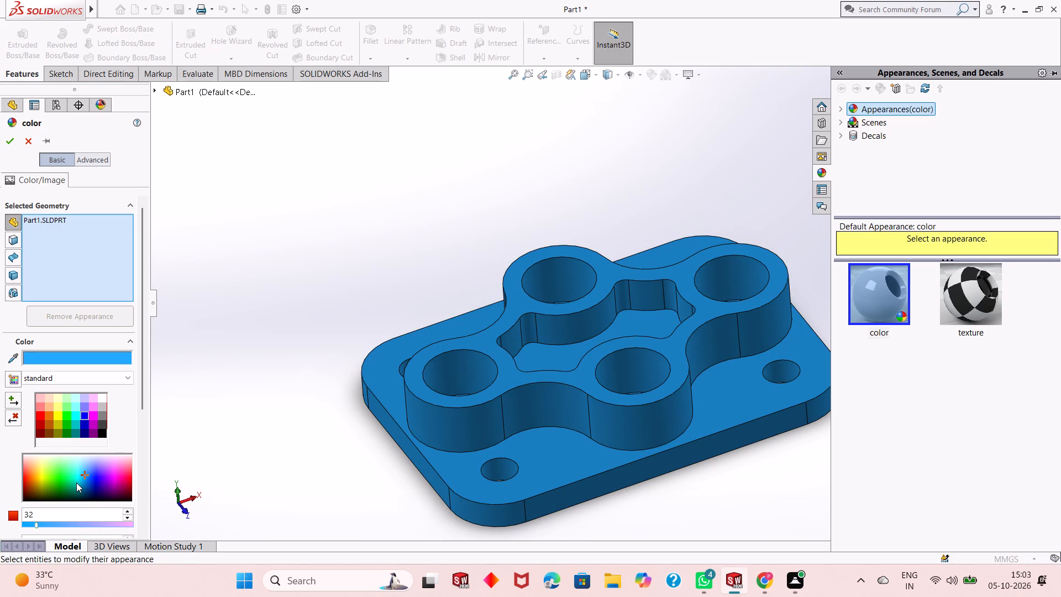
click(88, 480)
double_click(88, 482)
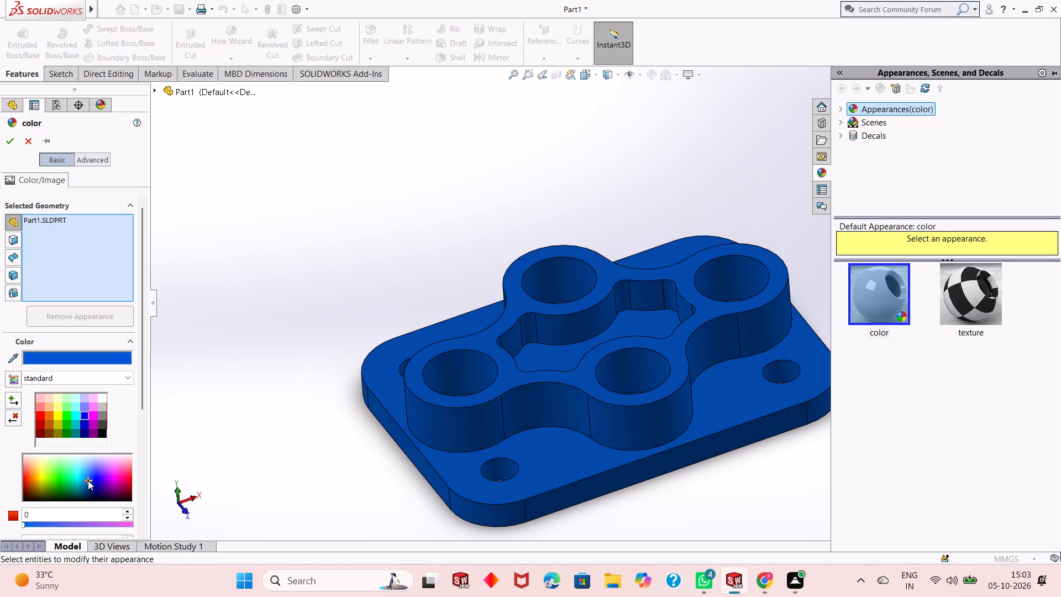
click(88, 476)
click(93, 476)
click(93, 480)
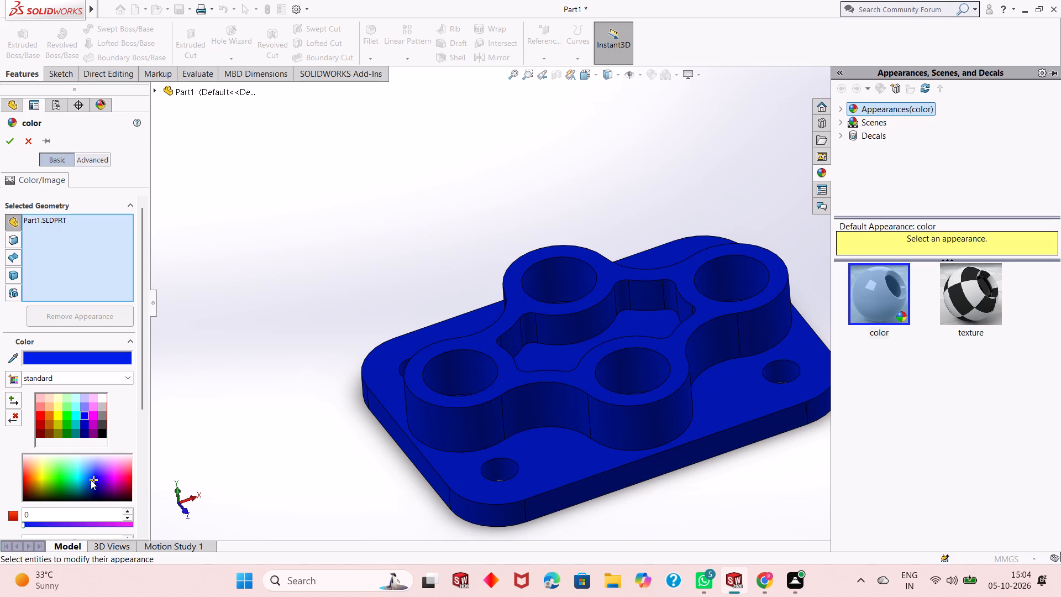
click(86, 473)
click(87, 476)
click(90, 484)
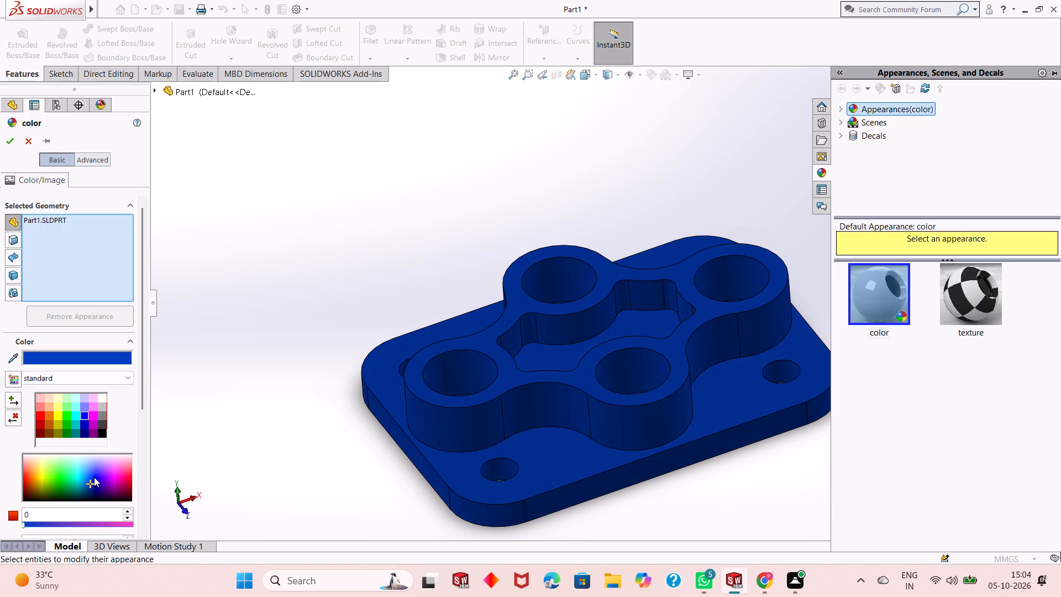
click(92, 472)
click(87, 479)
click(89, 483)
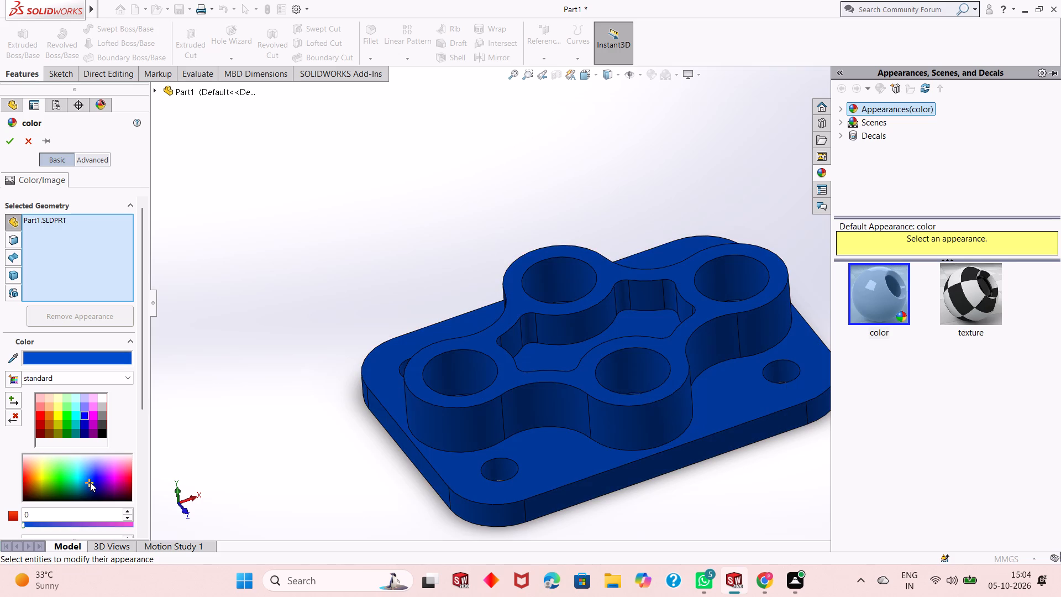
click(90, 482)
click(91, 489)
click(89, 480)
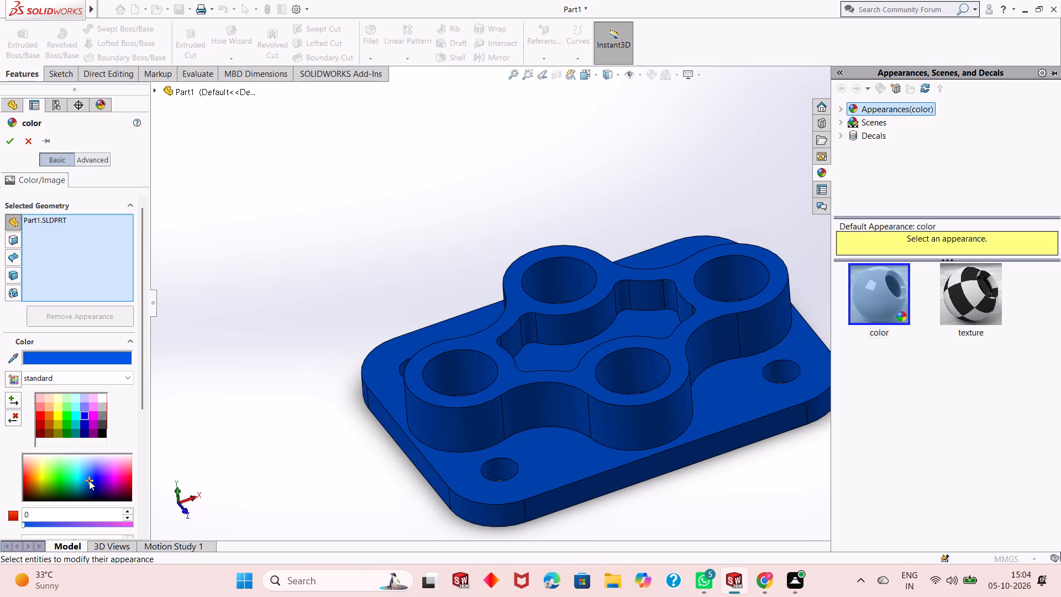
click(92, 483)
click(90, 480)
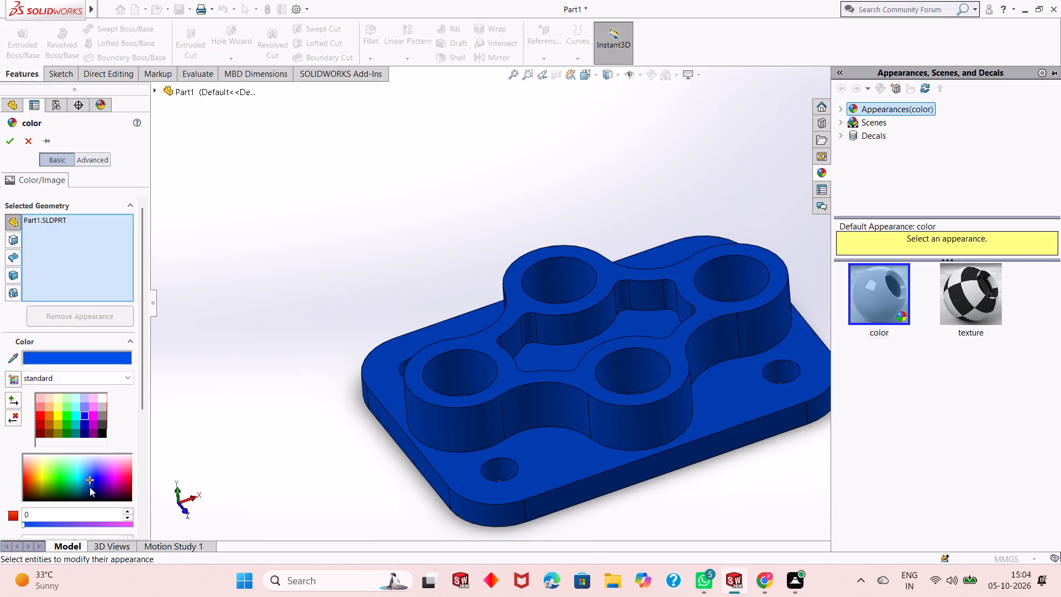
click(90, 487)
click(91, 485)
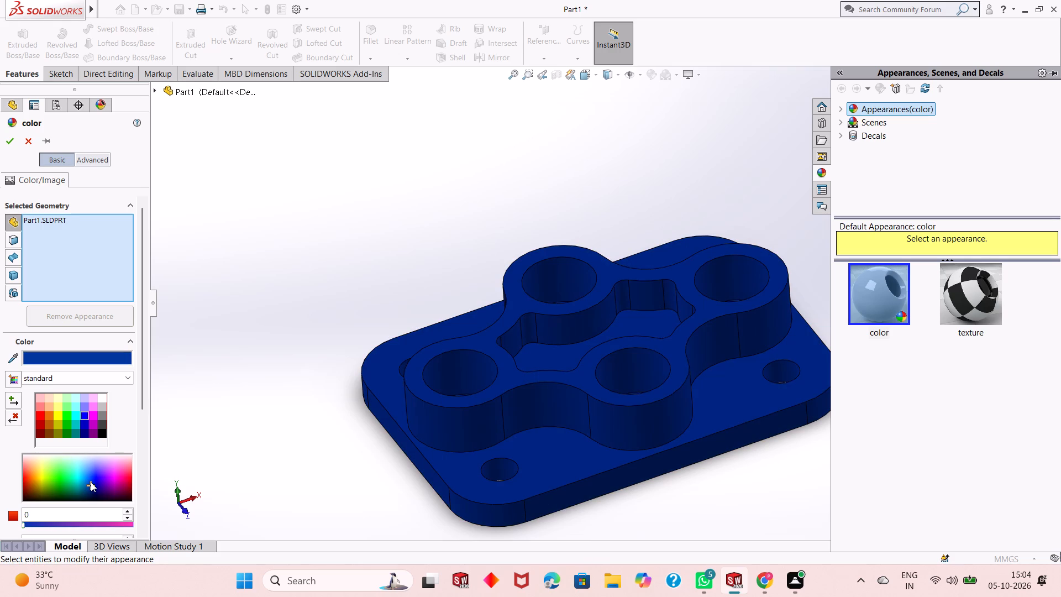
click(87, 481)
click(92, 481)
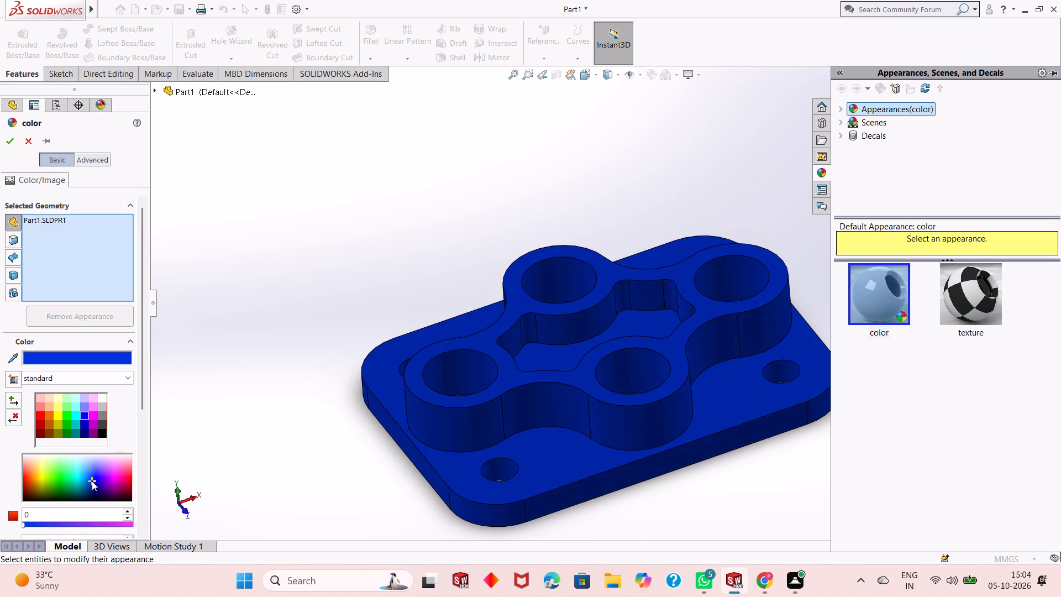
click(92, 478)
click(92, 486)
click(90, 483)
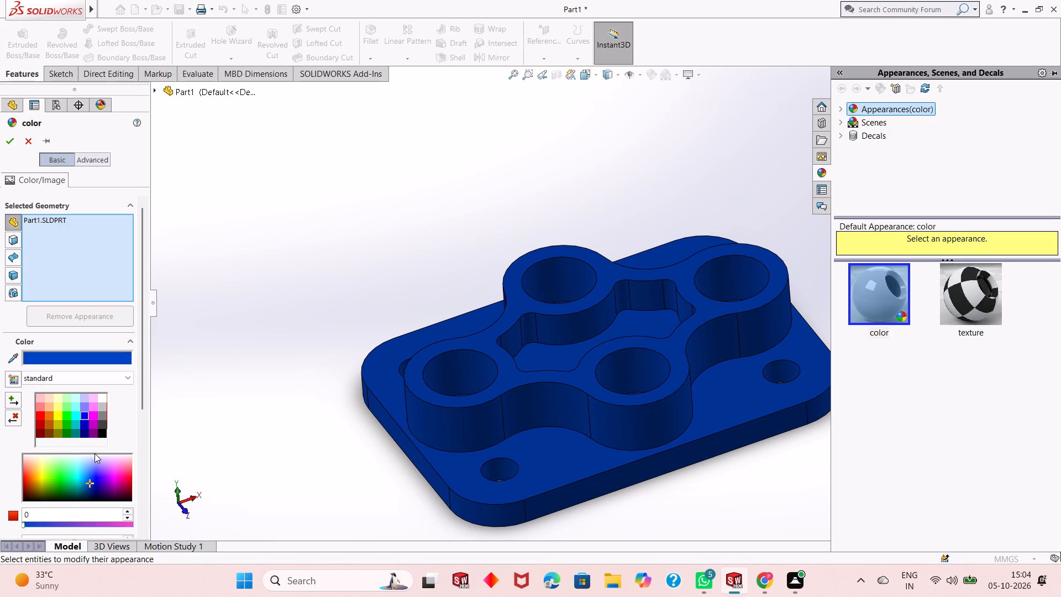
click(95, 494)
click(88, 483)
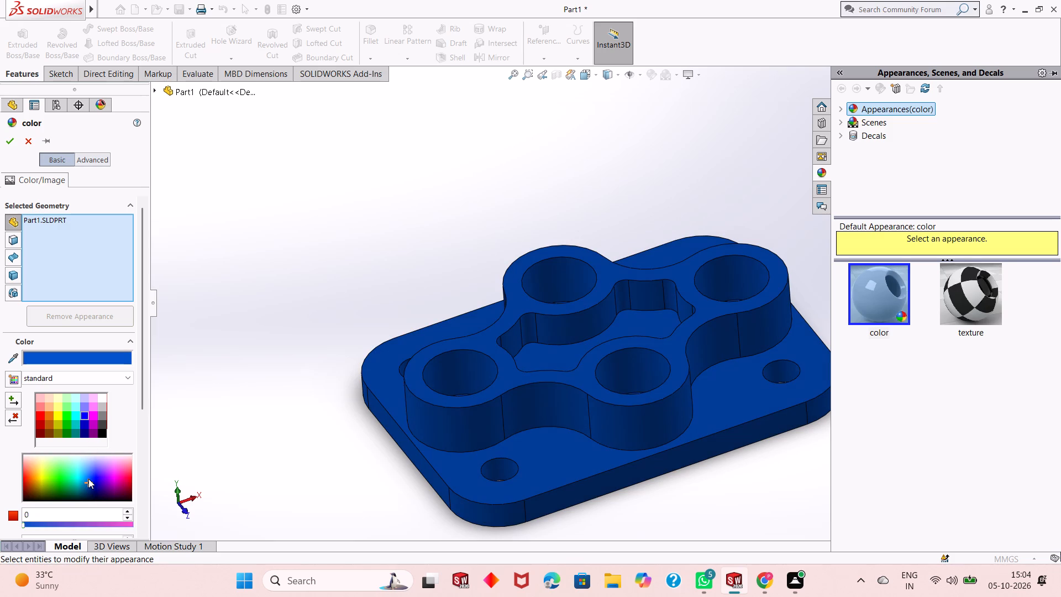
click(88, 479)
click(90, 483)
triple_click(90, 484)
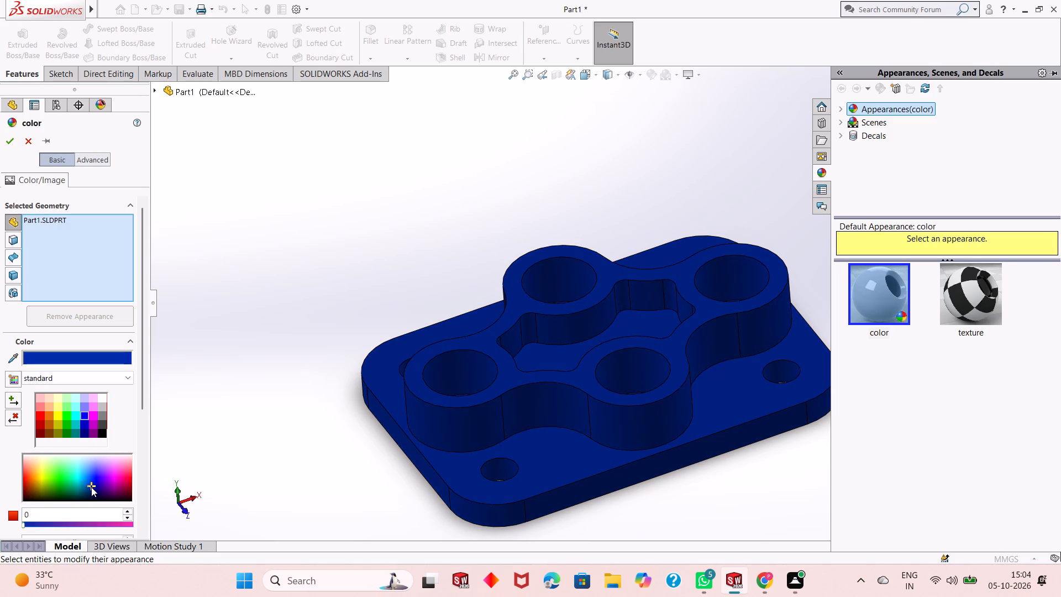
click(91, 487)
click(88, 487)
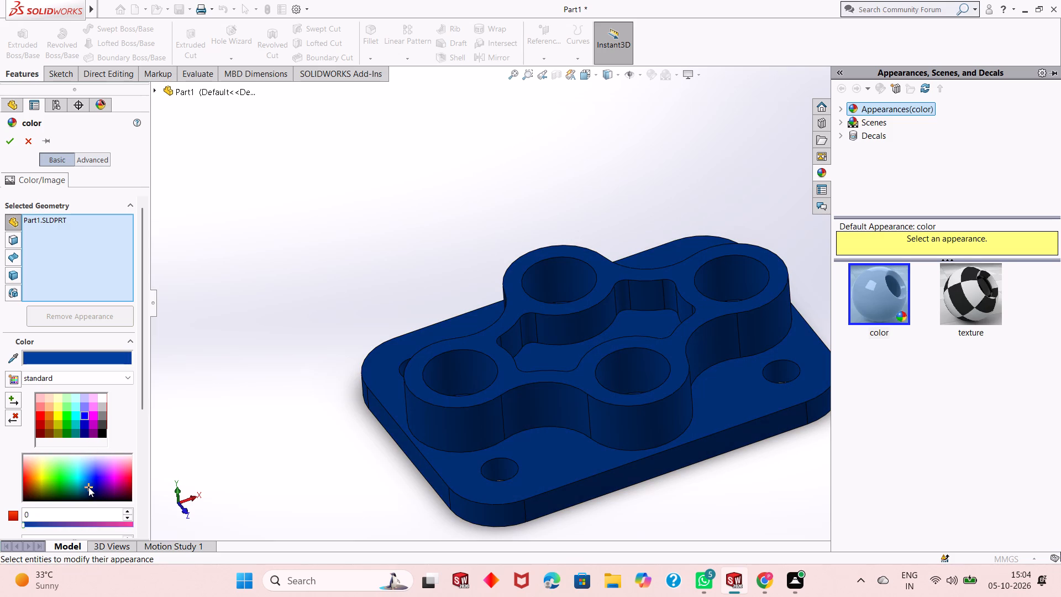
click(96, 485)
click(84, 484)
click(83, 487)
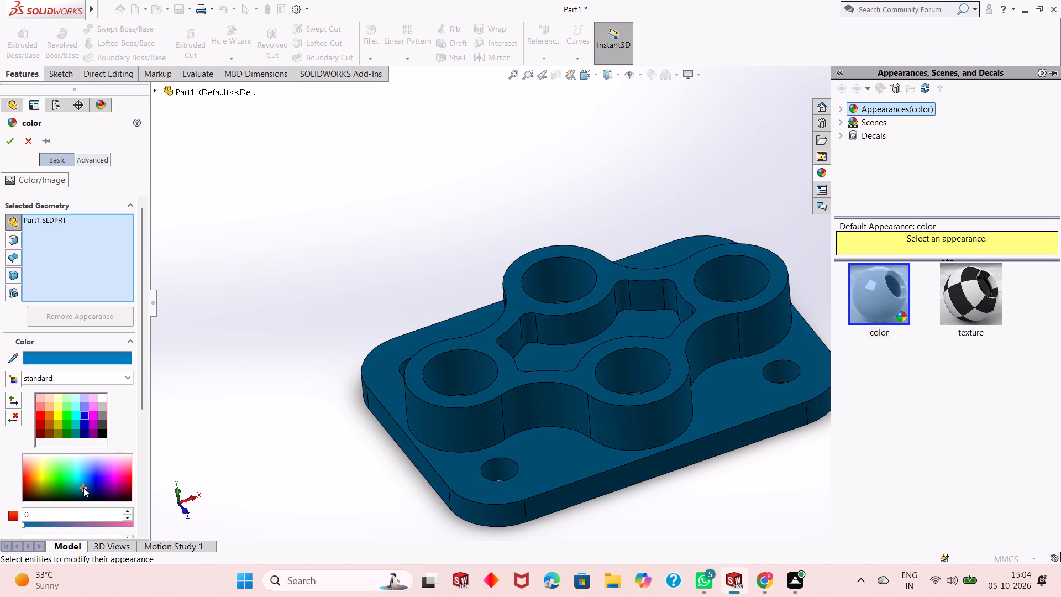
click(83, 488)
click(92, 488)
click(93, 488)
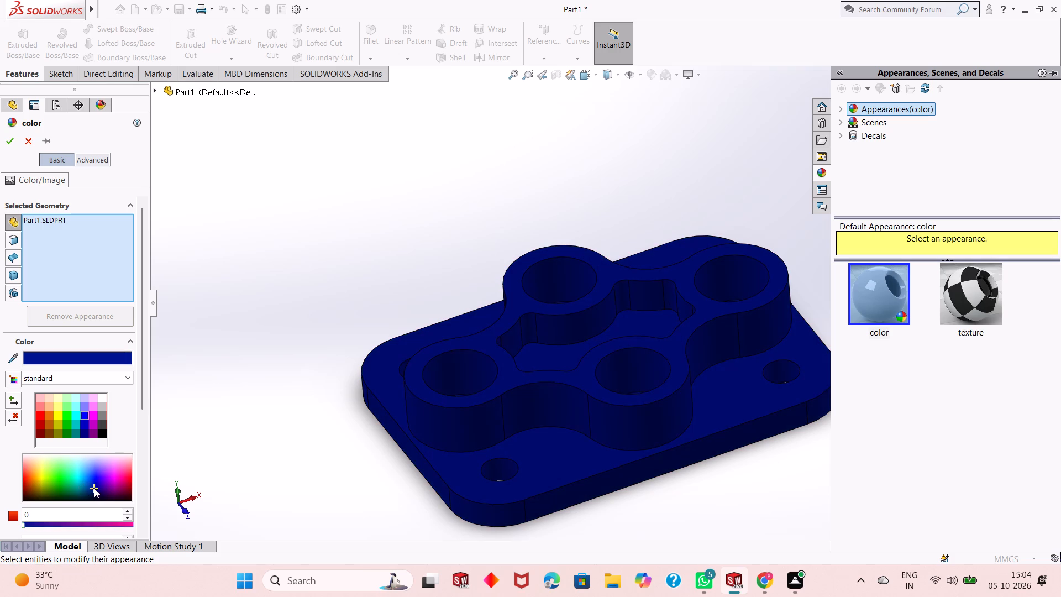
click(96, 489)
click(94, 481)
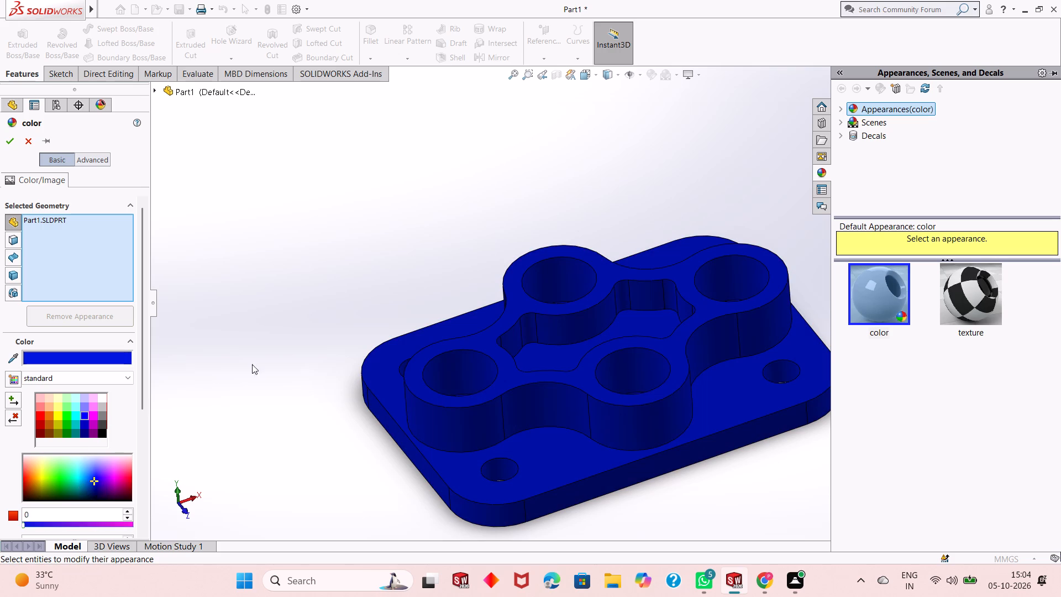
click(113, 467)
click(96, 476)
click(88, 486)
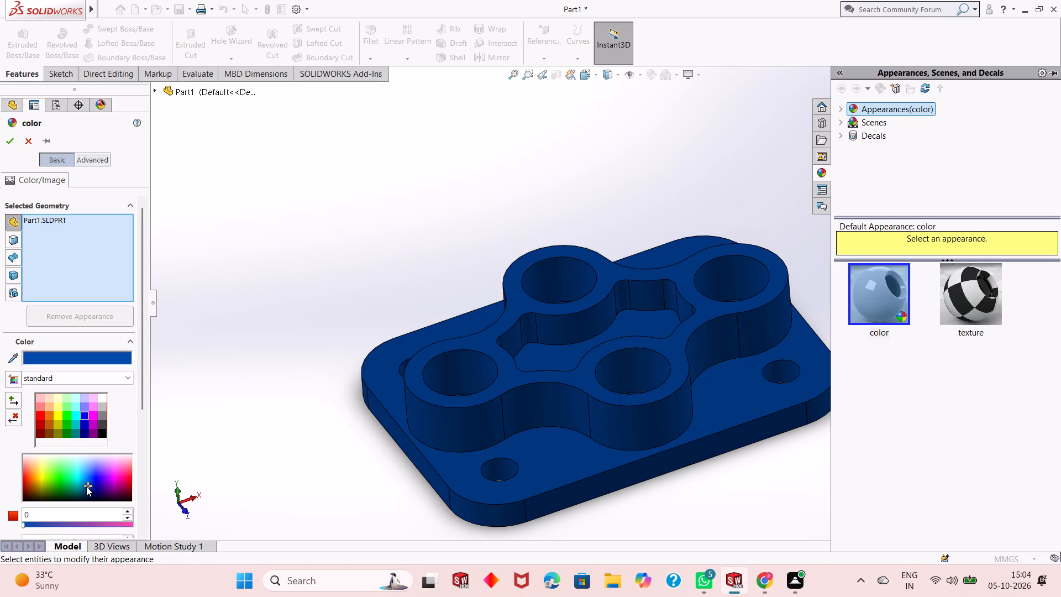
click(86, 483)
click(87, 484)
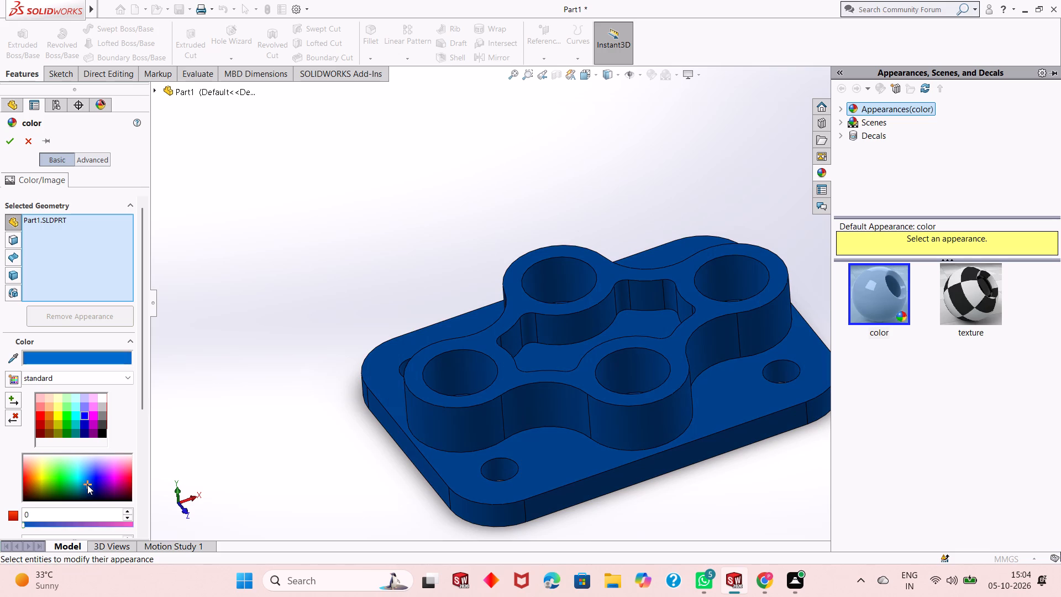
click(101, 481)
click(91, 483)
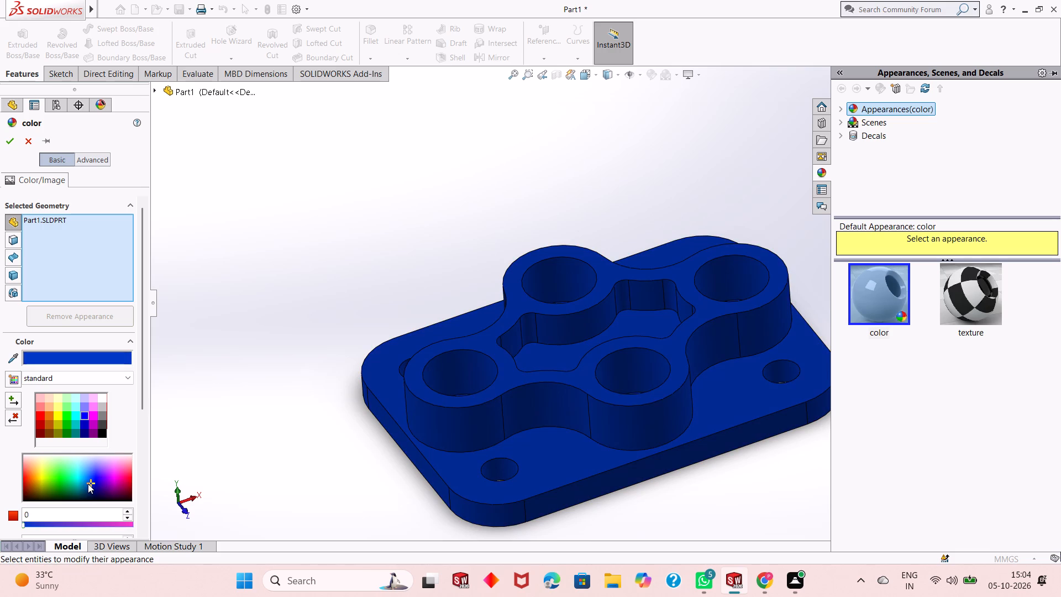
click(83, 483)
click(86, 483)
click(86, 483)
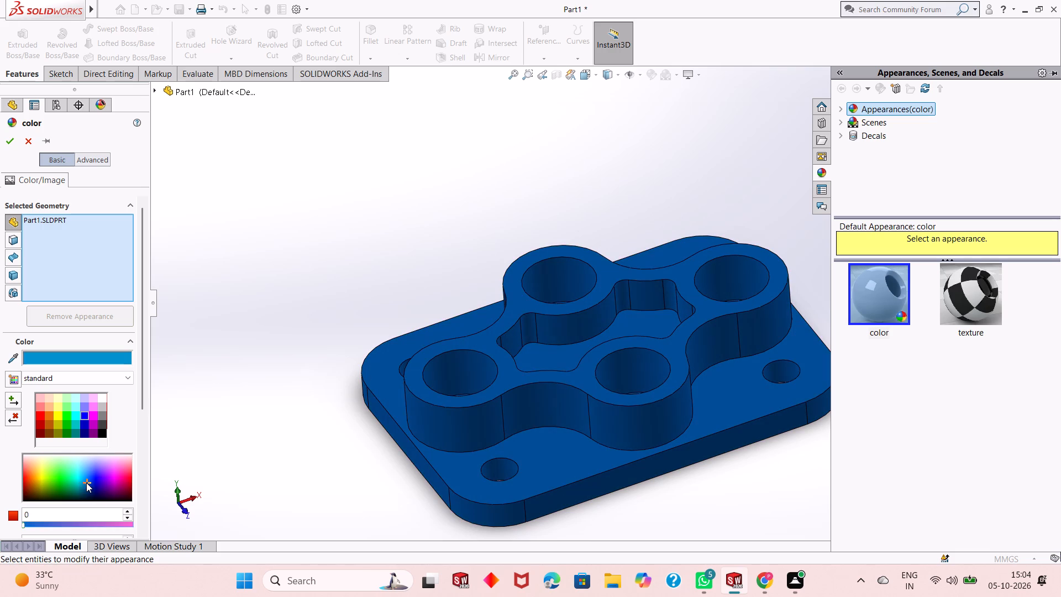
Set the whole part's colour to a medium-dark blue and accept the appearance.
click(88, 482)
click(89, 486)
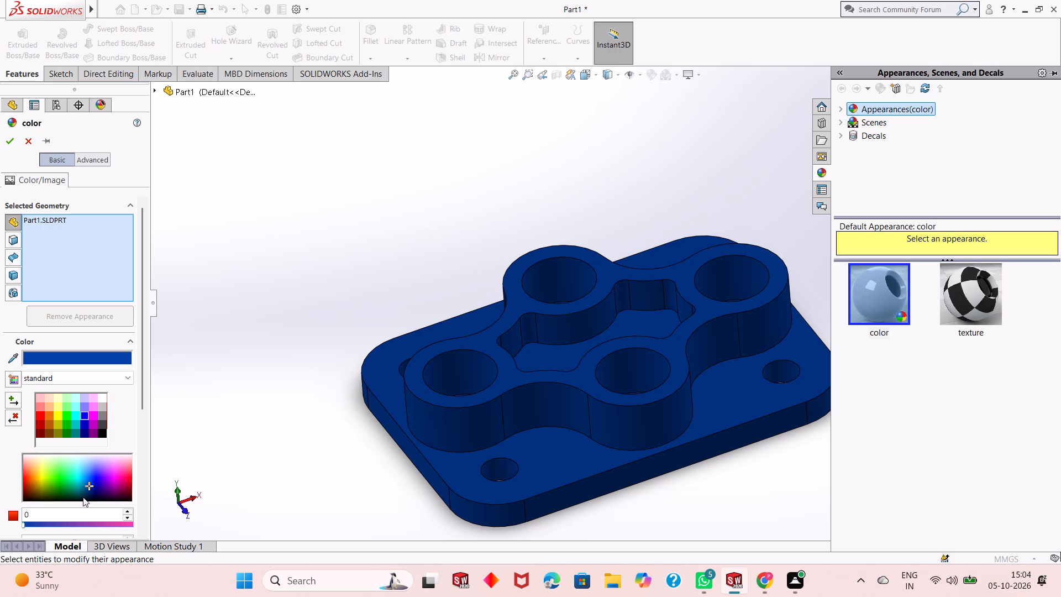
click(88, 490)
click(86, 484)
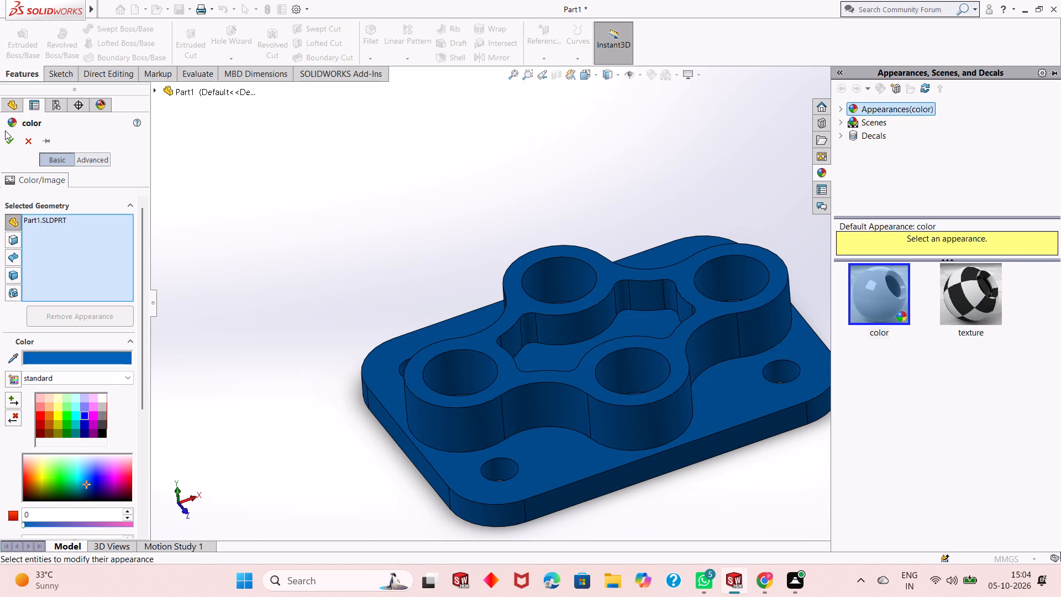
click(14, 149)
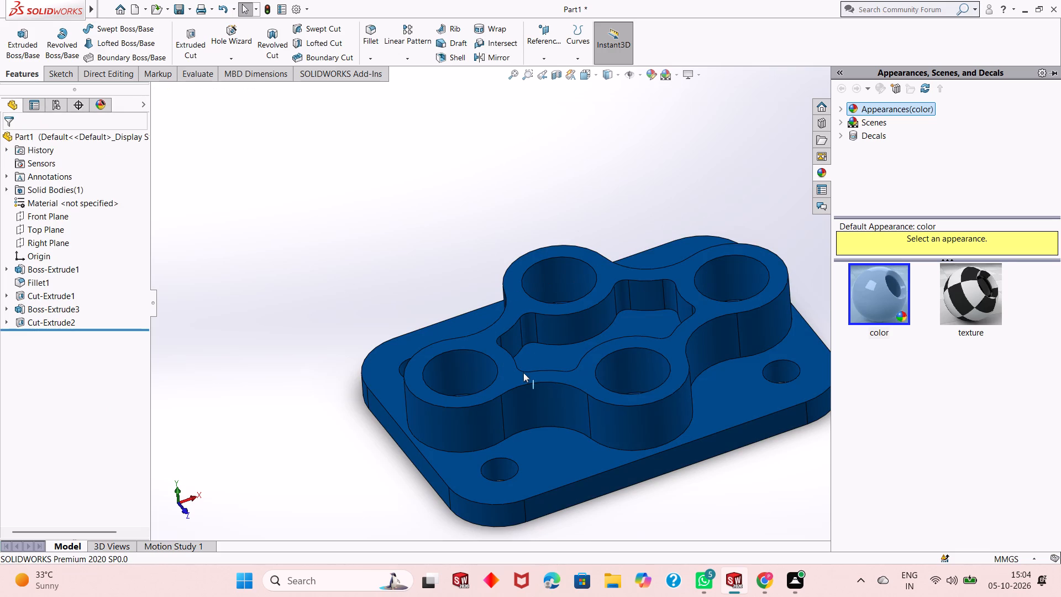
Apply the polished aluminum metal appearance to the bore faces of the front-right and back-right rings only.
click(841, 112)
click(883, 135)
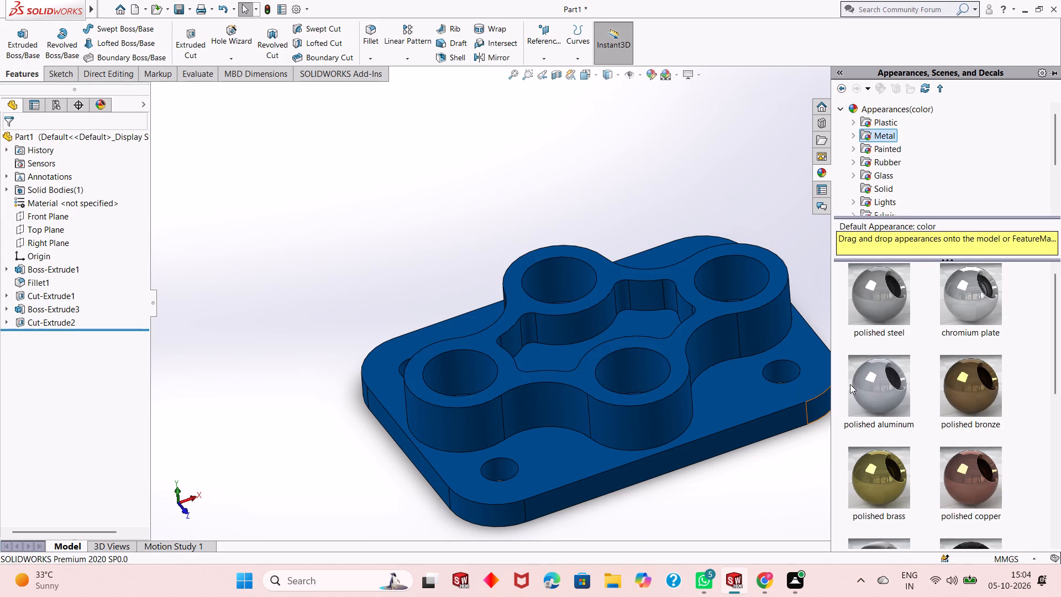
drag(900, 388, 660, 369)
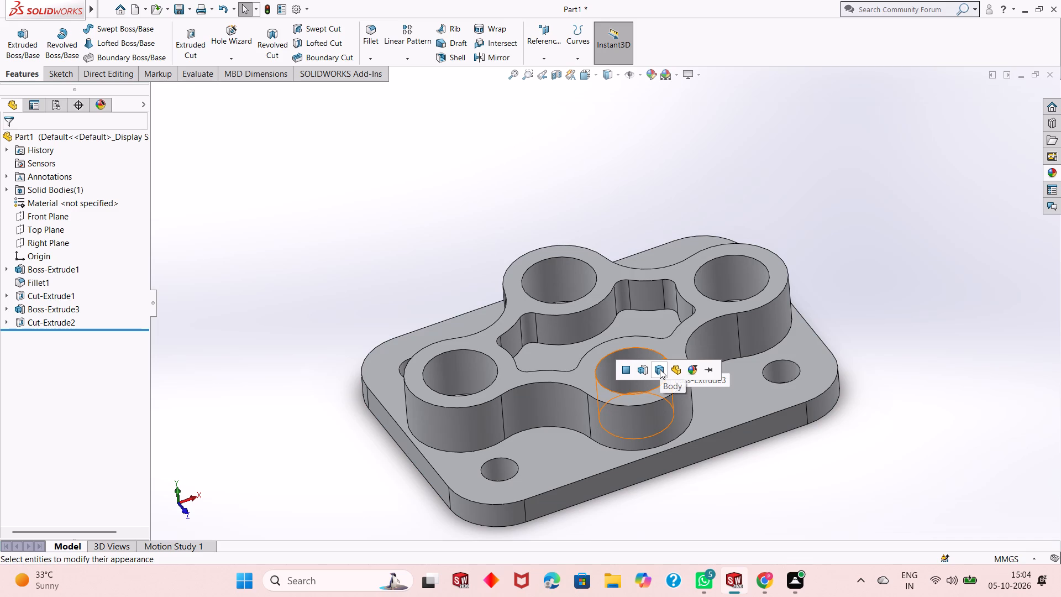
click(628, 373)
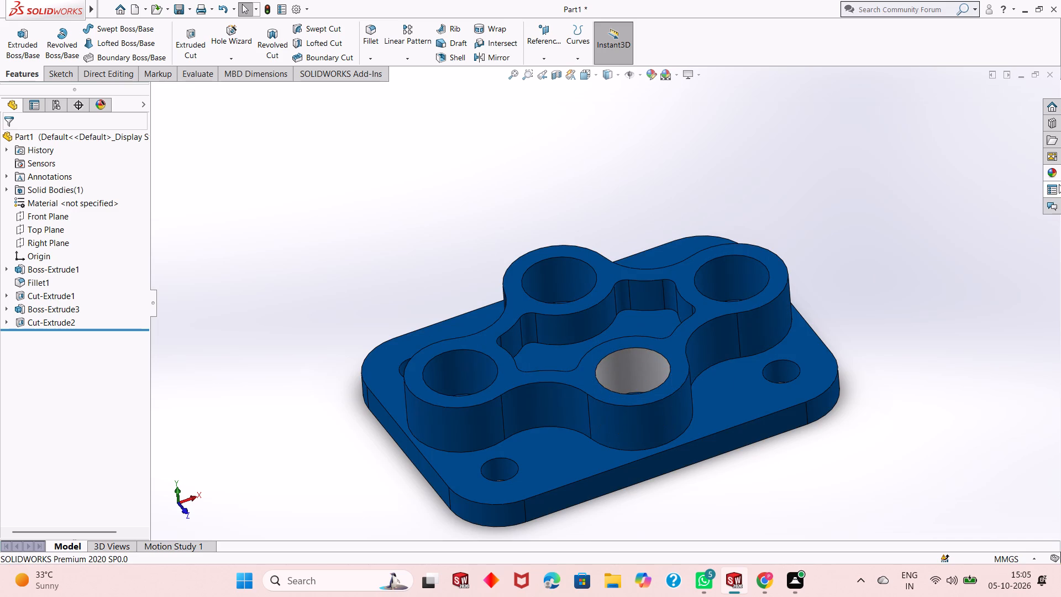
click(1052, 170)
drag(888, 395, 760, 271)
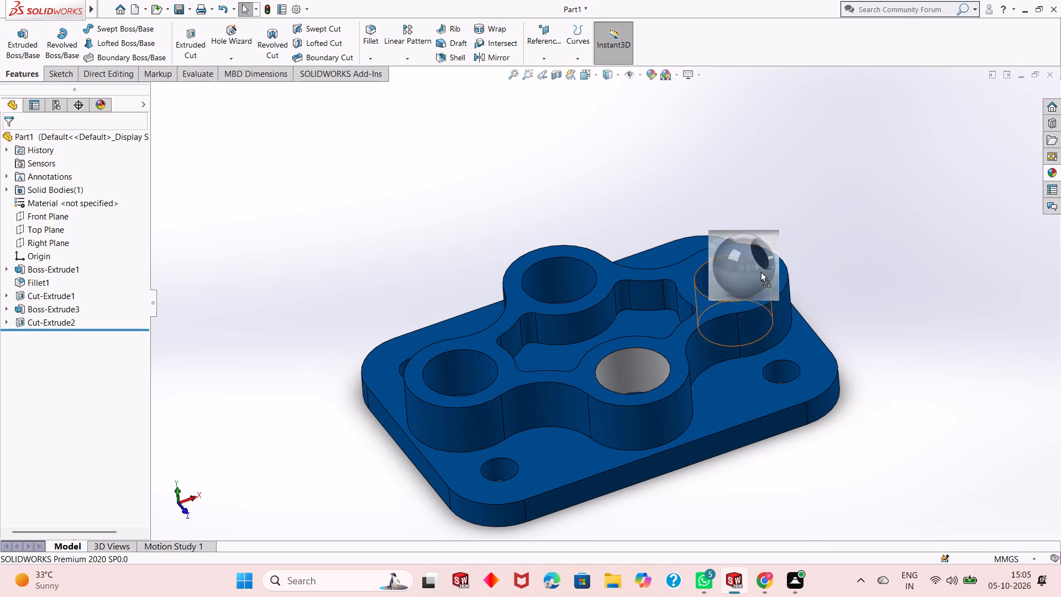
drag(760, 271, 754, 281)
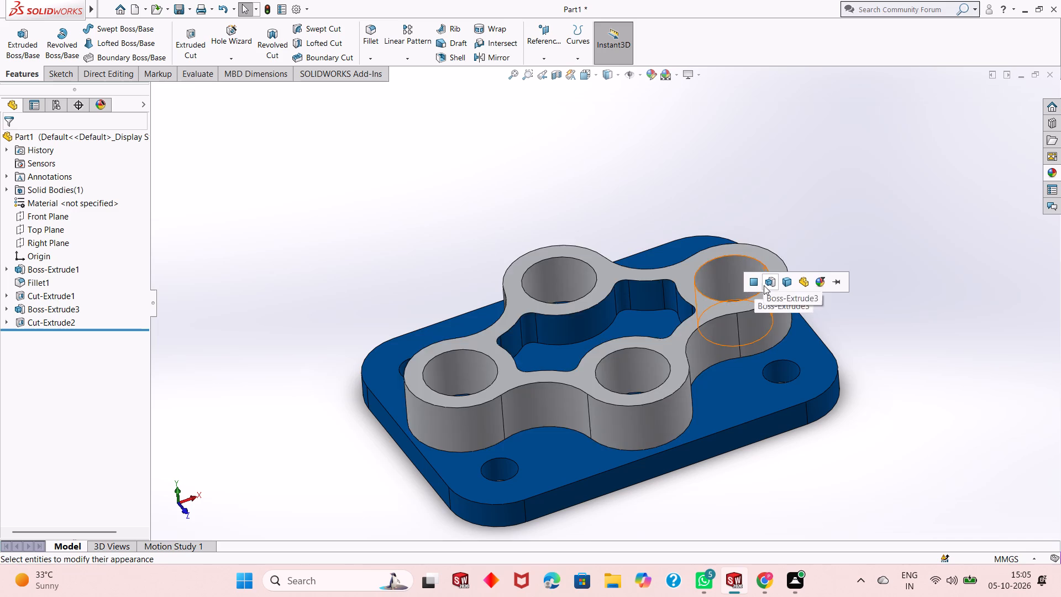
click(748, 291)
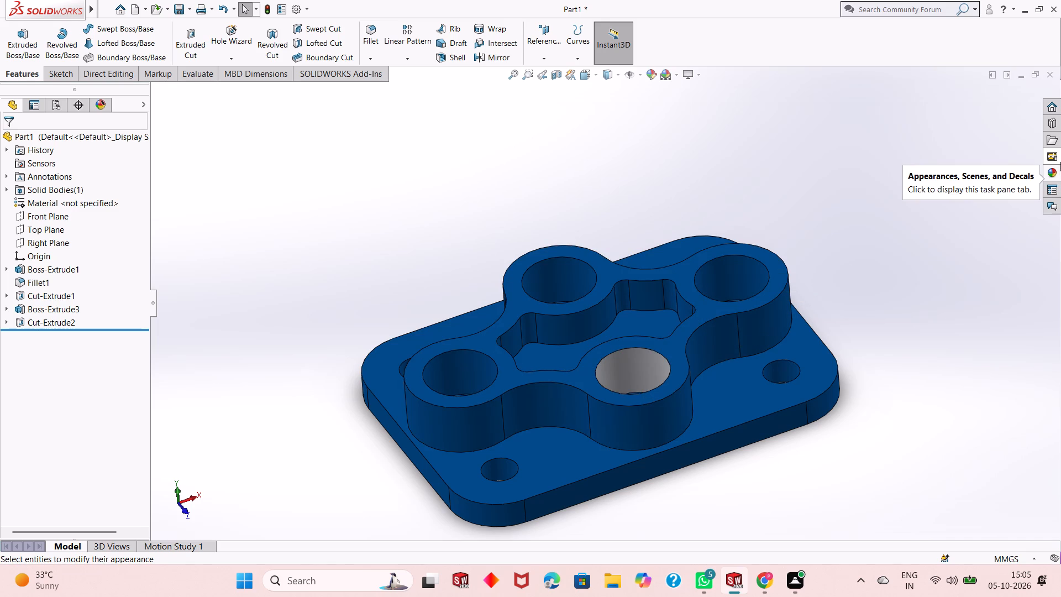
click(1049, 175)
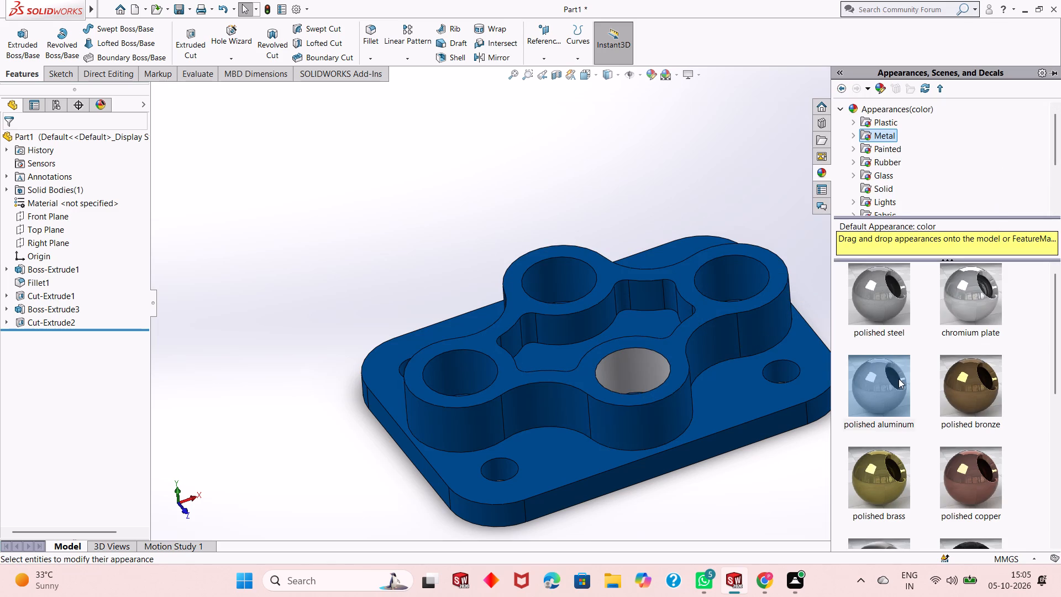
drag(898, 379, 757, 277)
click(757, 277)
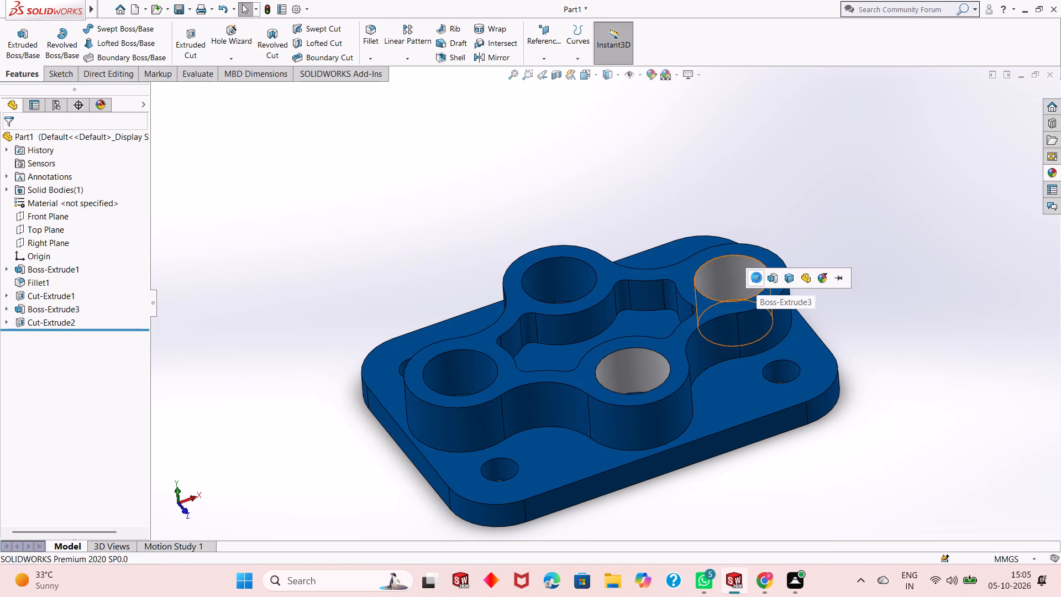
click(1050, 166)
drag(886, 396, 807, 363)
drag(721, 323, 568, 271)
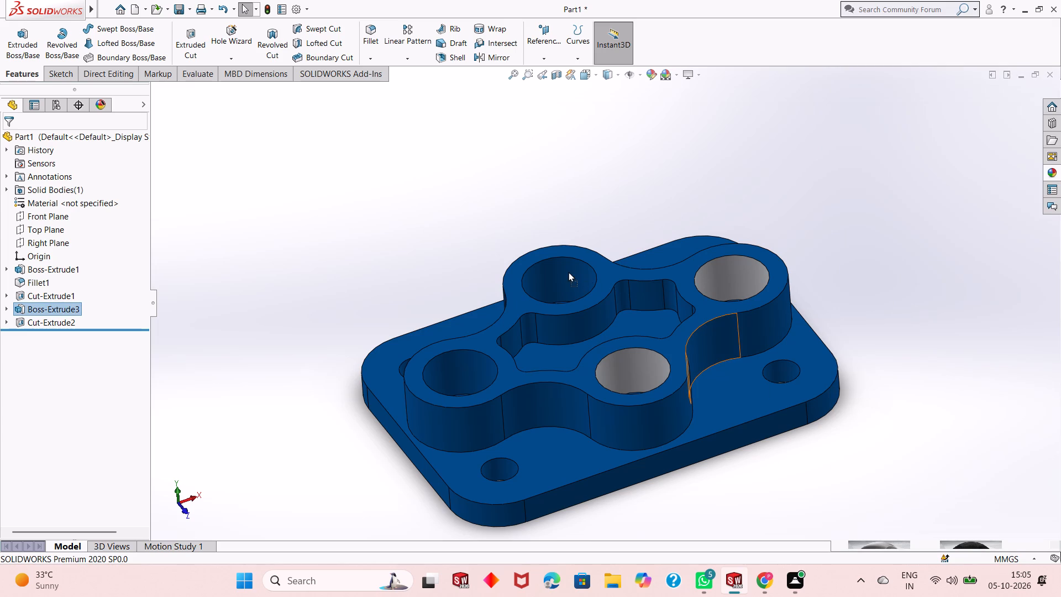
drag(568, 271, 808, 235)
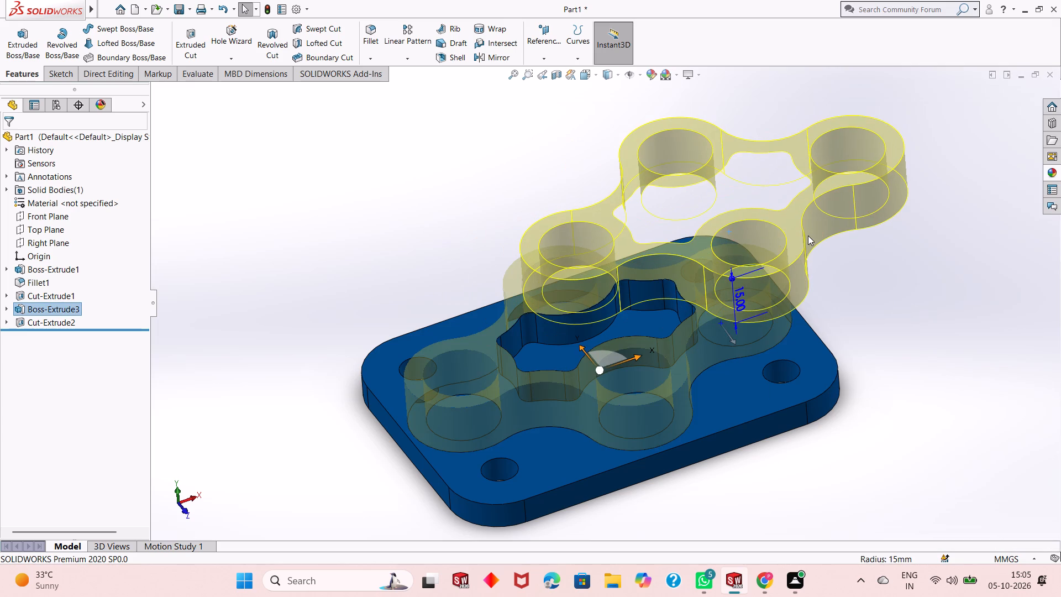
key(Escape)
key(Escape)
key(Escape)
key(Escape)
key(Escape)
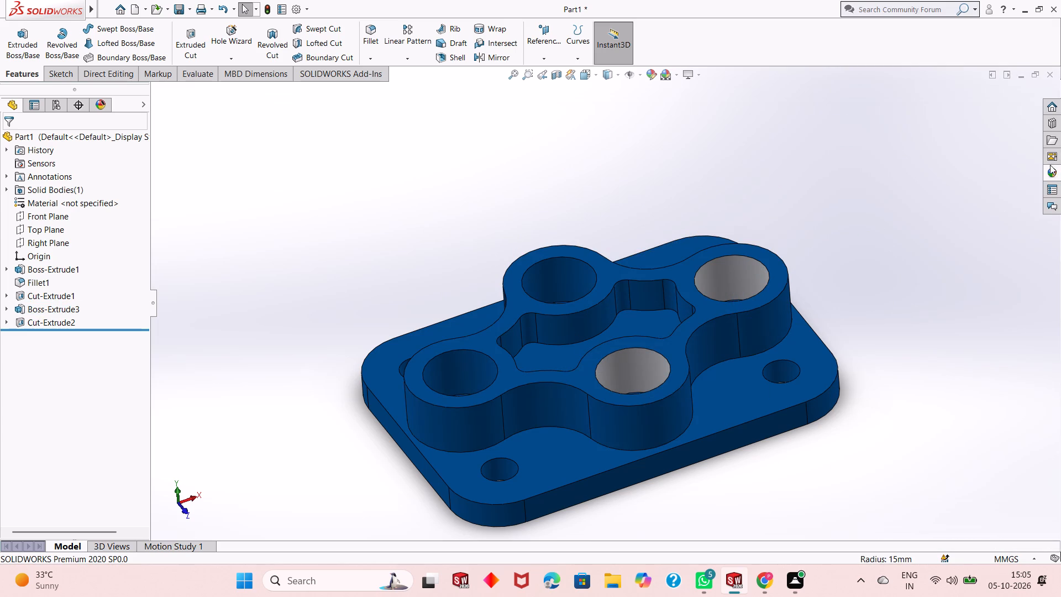
Apply polished aluminum to the bore faces of the back-left and front-left rings.
click(1053, 171)
drag(880, 386, 558, 254)
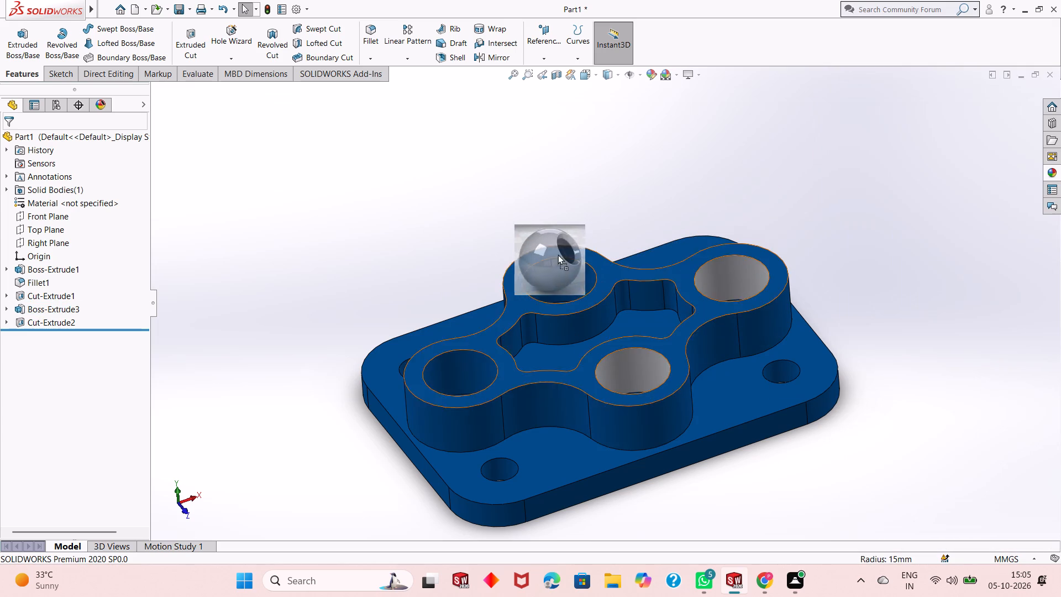
drag(558, 254, 554, 277)
click(554, 277)
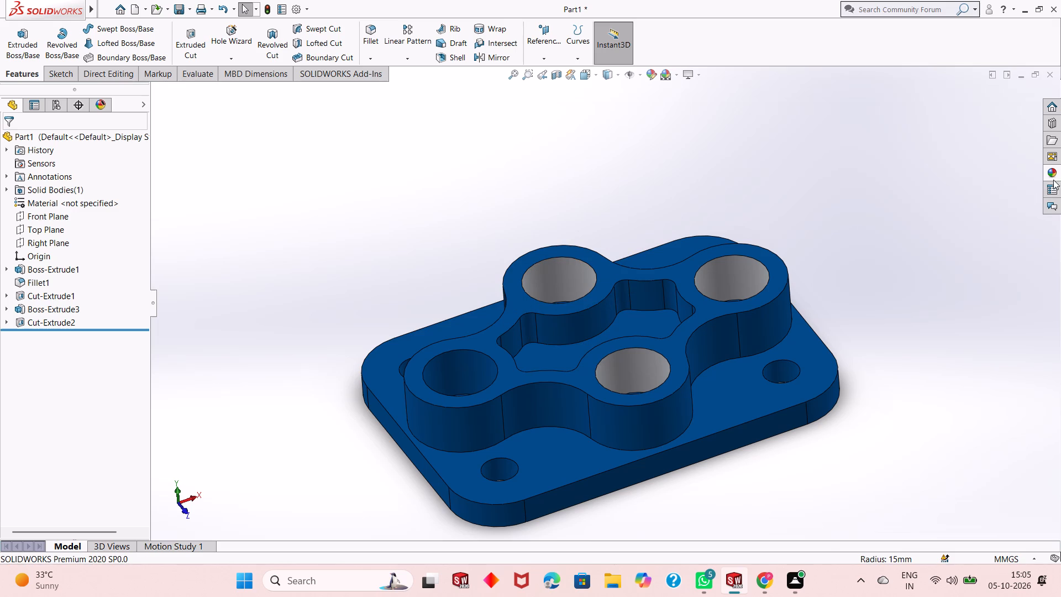
click(1053, 172)
drag(883, 392, 469, 376)
click(469, 376)
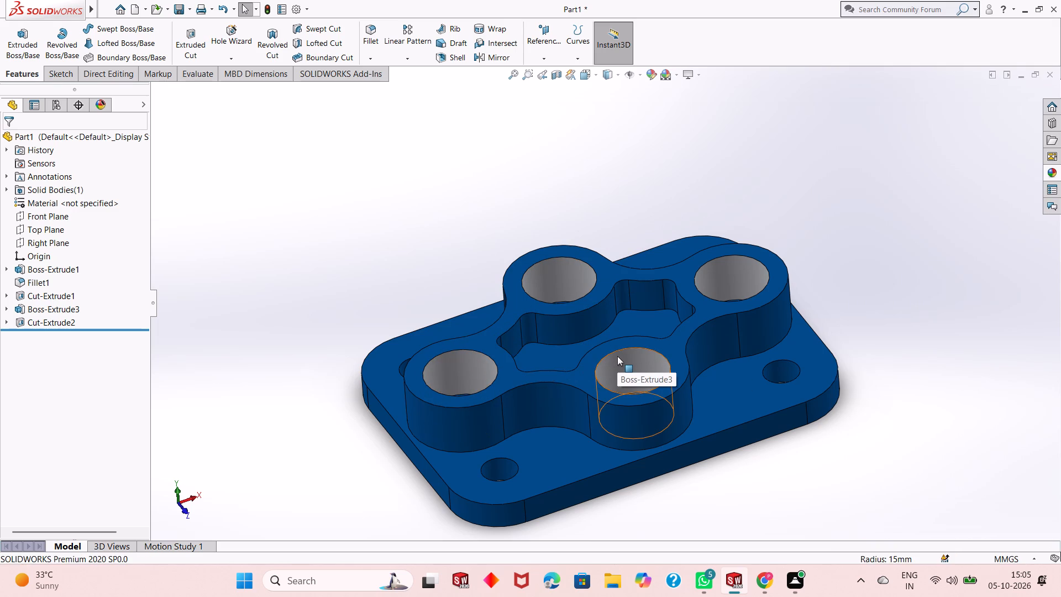
Apply polished aluminum to the boss's front concave outer wall and the adjoining front-right ring's outer wall.
click(1057, 172)
drag(862, 379, 527, 397)
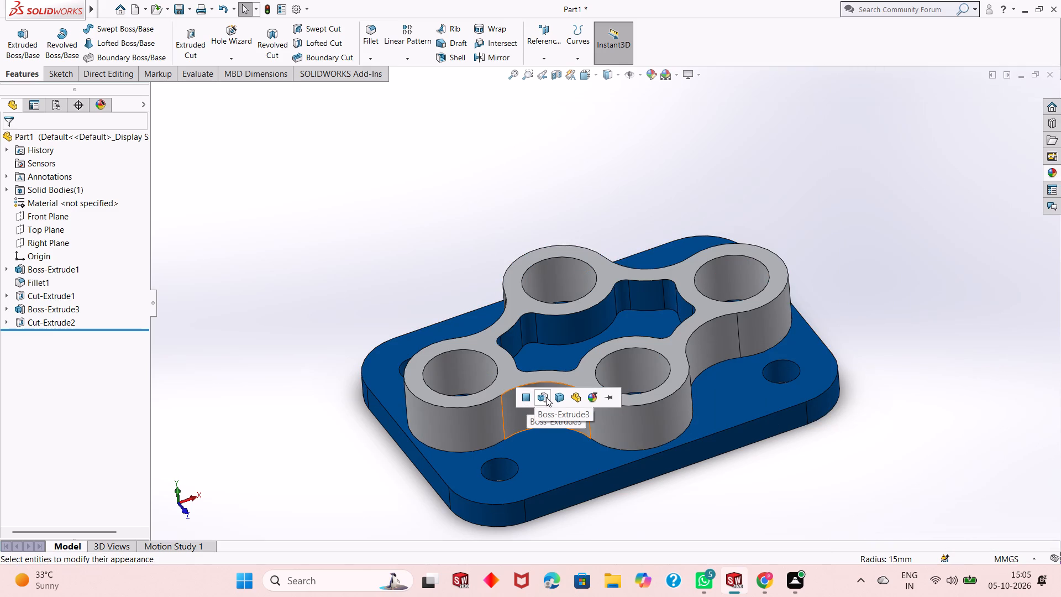
click(526, 397)
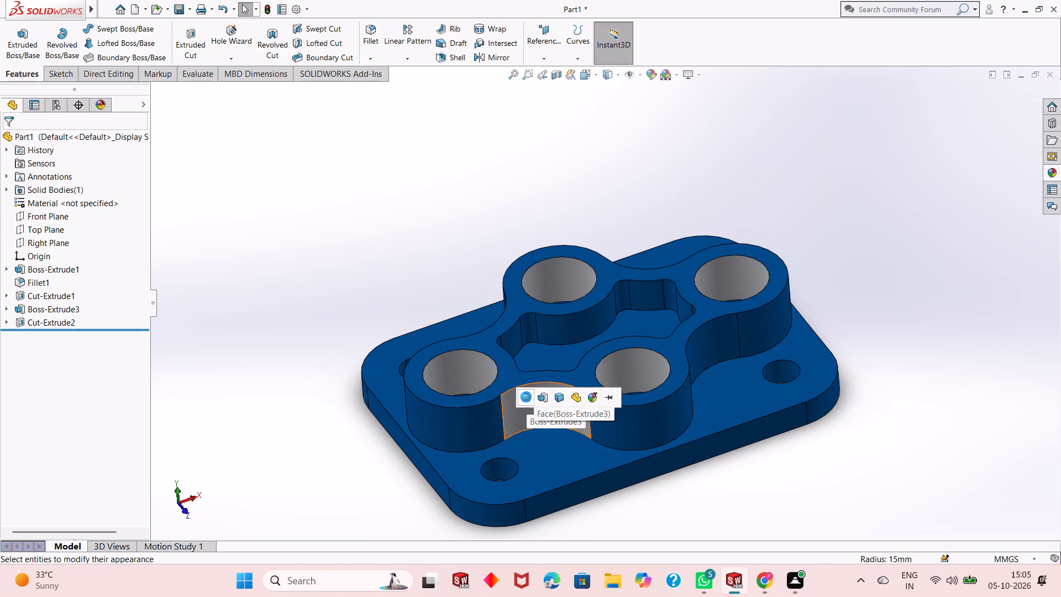
click(1058, 166)
drag(892, 385, 645, 403)
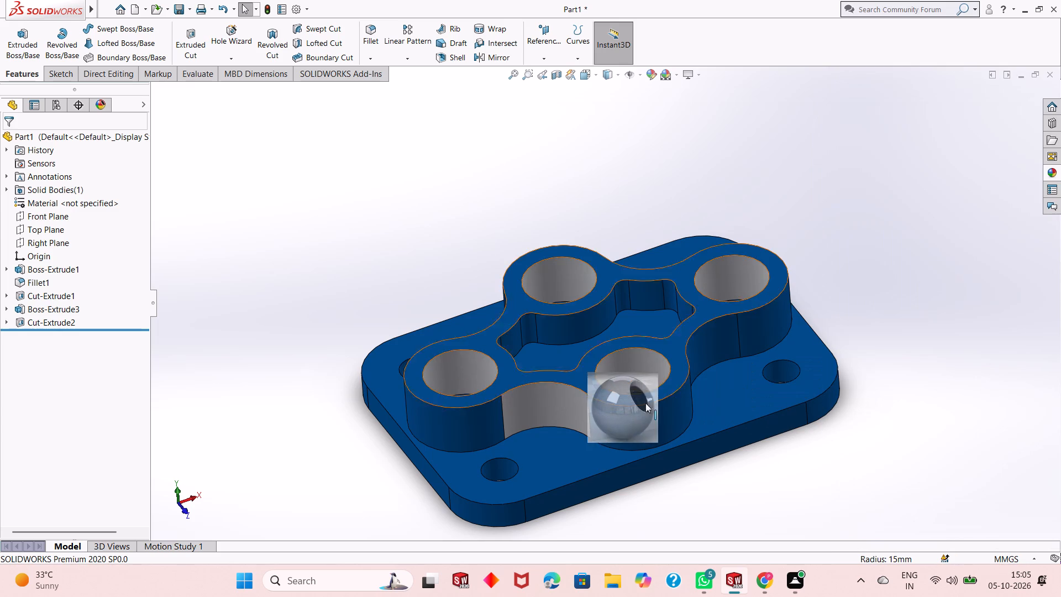
drag(645, 403, 654, 412)
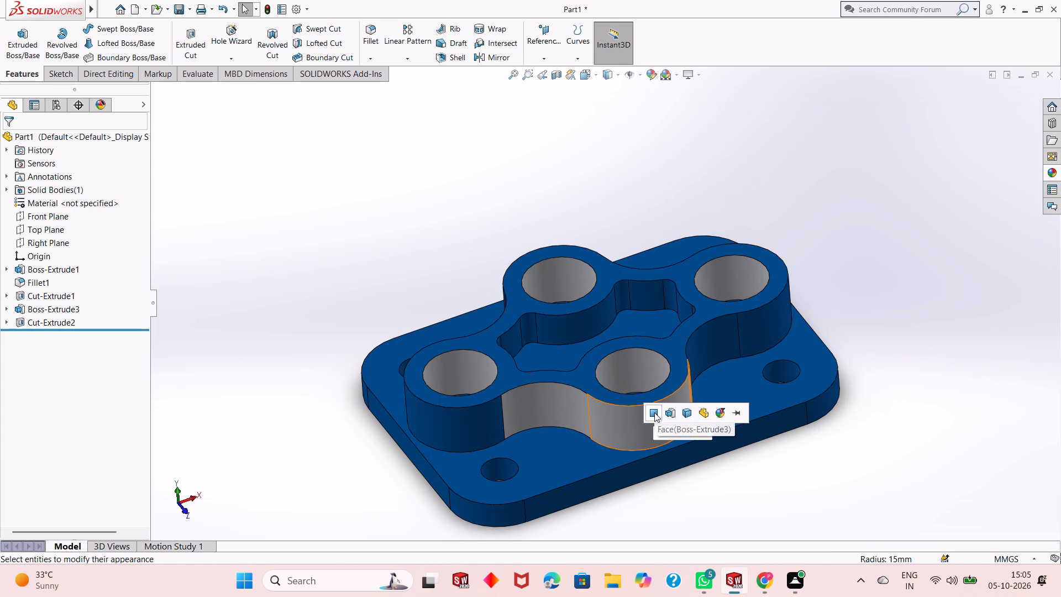
click(654, 412)
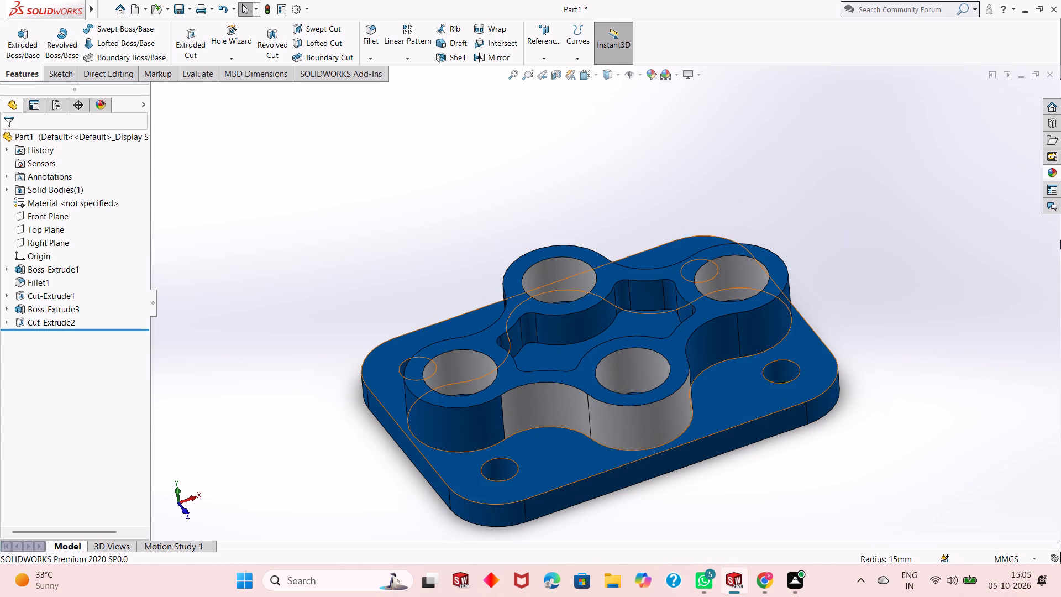
Apply polished aluminum to the boss's right-side concave outer wall and the back-right ring's outer wall.
click(1059, 172)
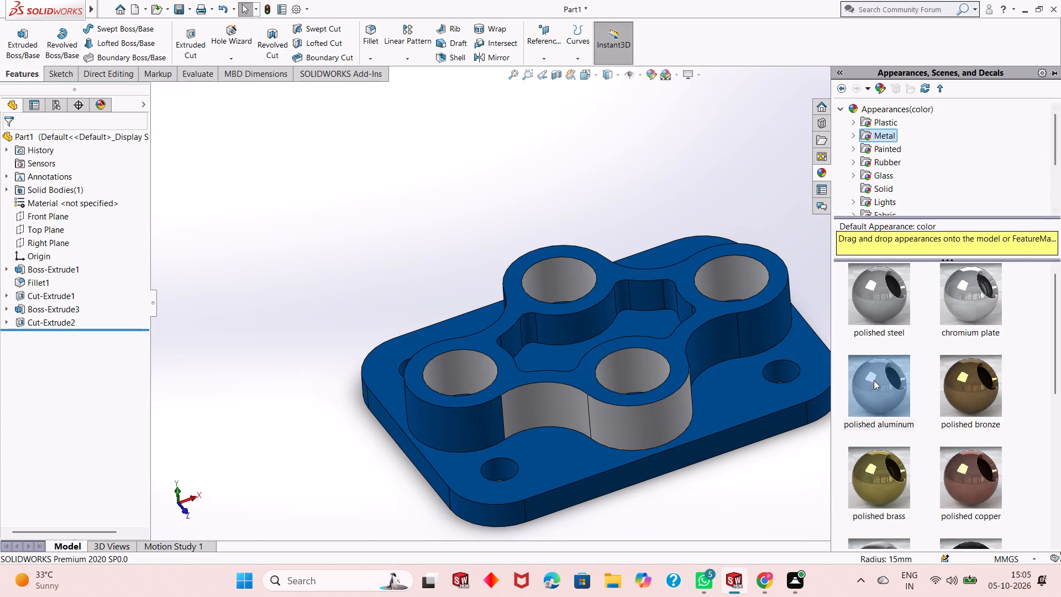
drag(874, 383, 712, 354)
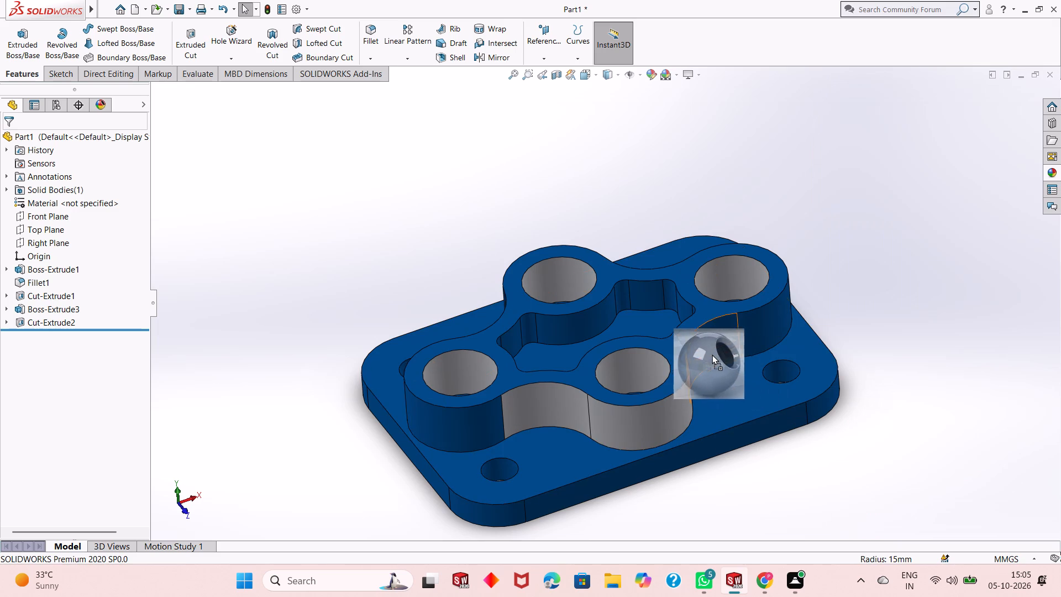
drag(712, 354, 705, 345)
click(705, 345)
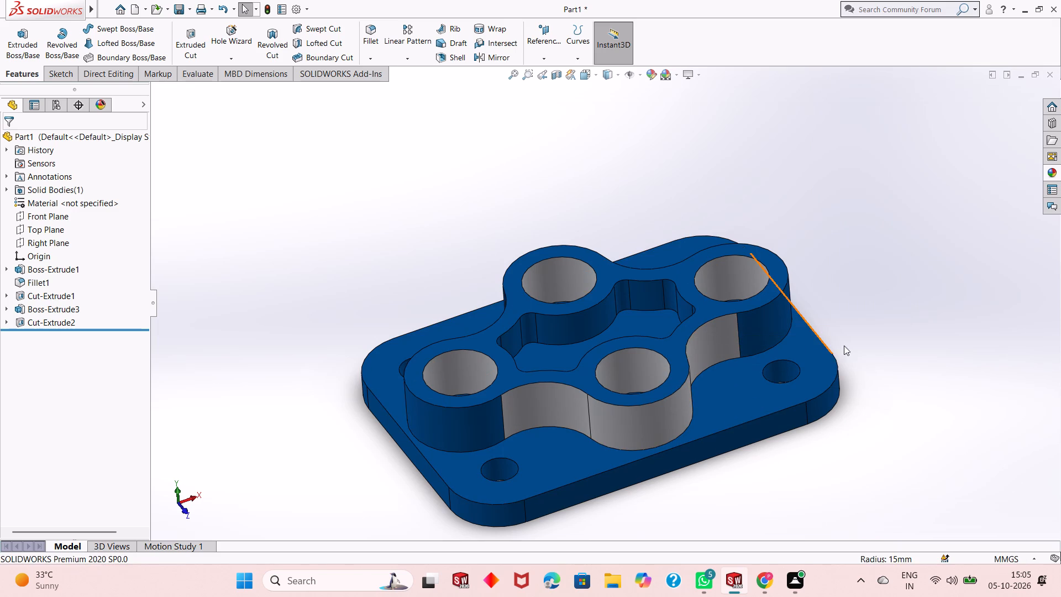
middle_drag(870, 417, 831, 430)
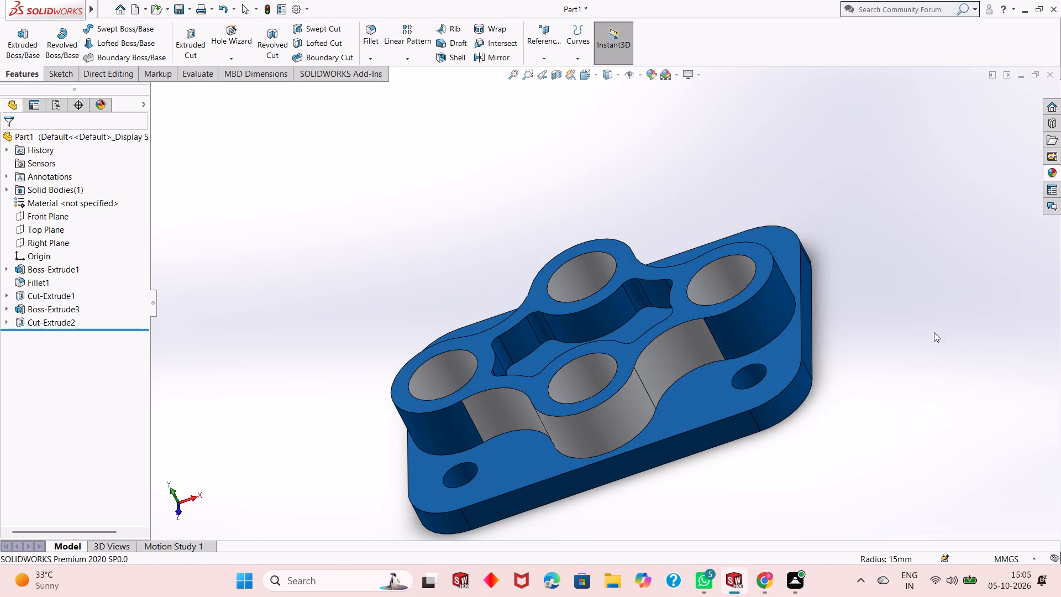
click(1047, 169)
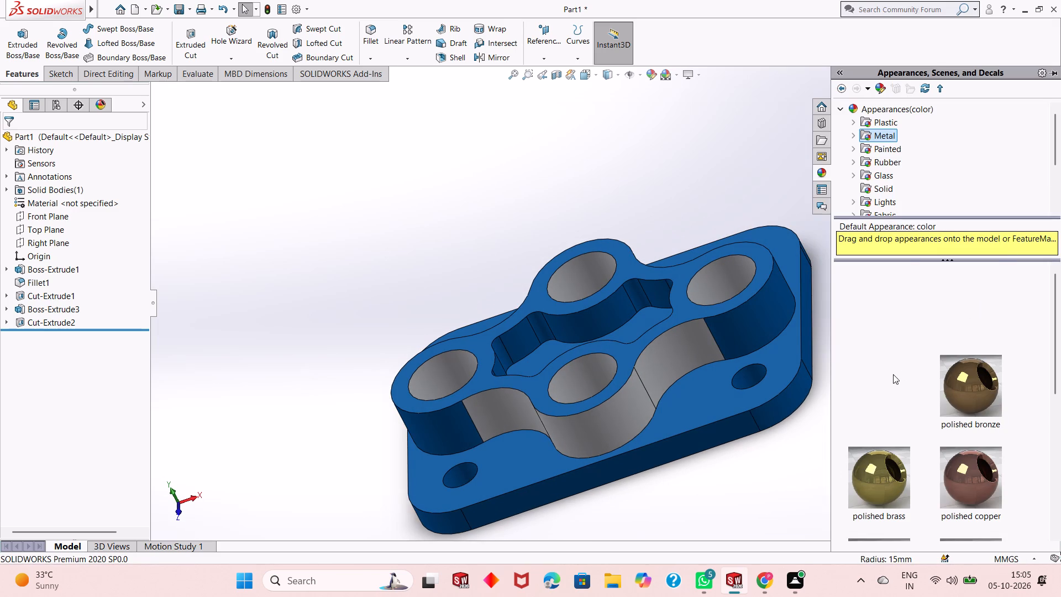
drag(893, 374, 770, 302)
click(770, 302)
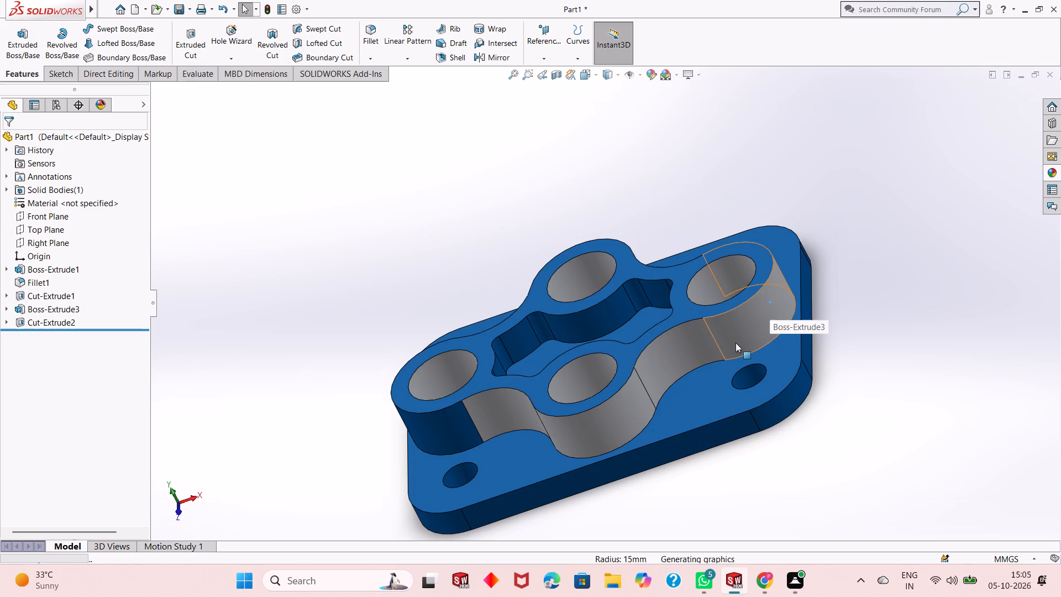
Apply polished aluminum to the boss's rear concave outer wall and the back-left ring's outer wall.
scroll(726, 349, up, 1)
middle_drag(725, 339, 555, 368)
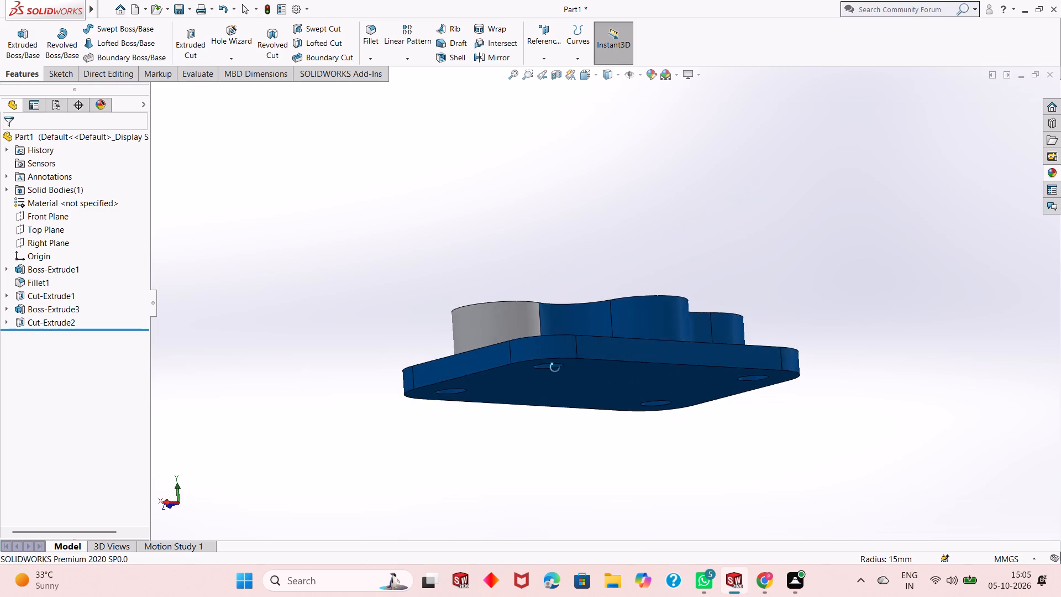
middle_drag(555, 368, 558, 467)
scroll(673, 341, down, 1)
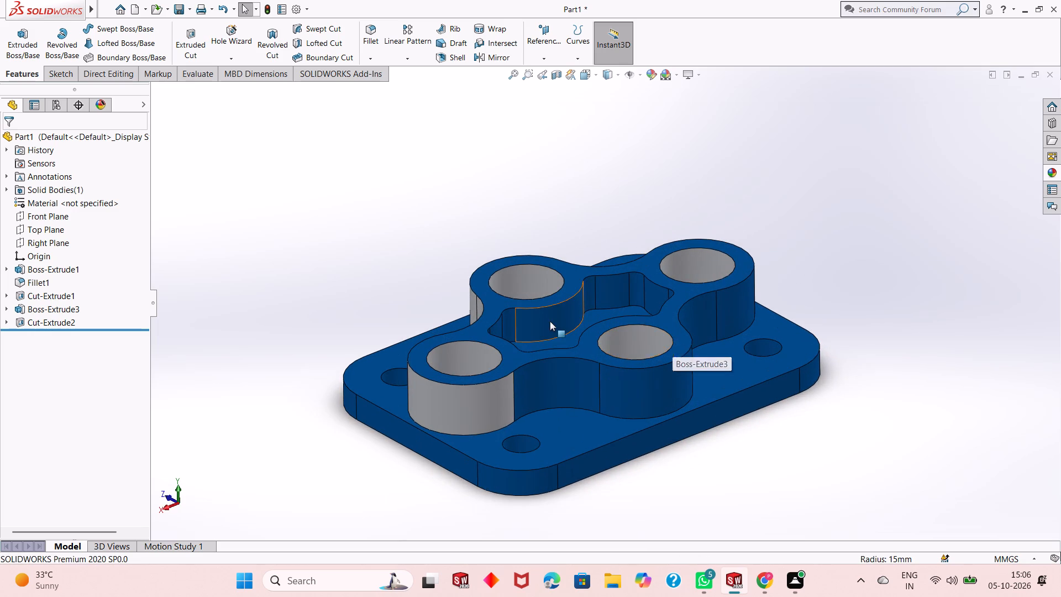
scroll(550, 321, down, 1)
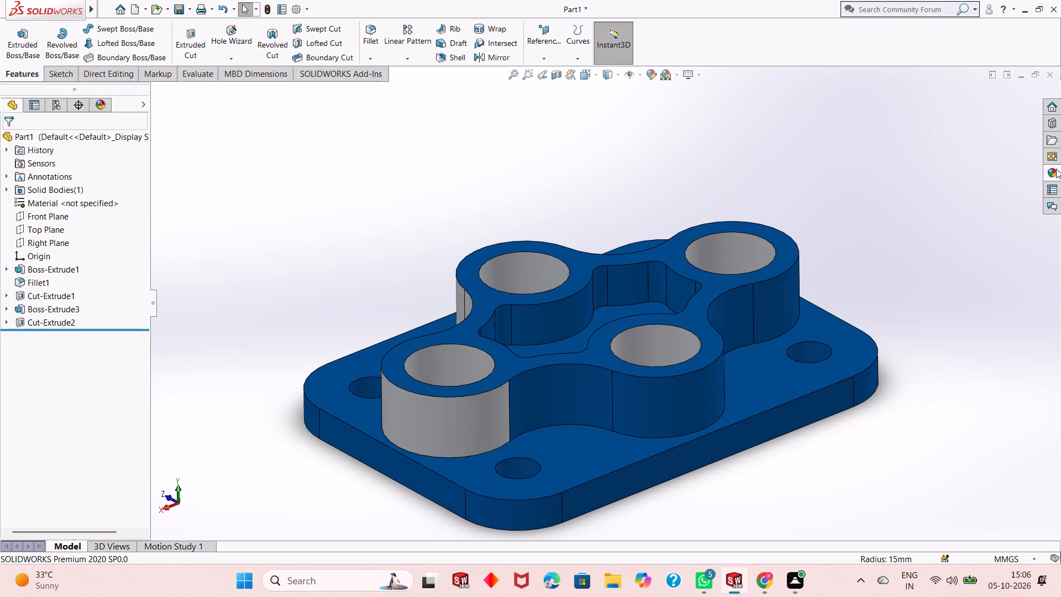
click(1056, 169)
drag(885, 379, 609, 396)
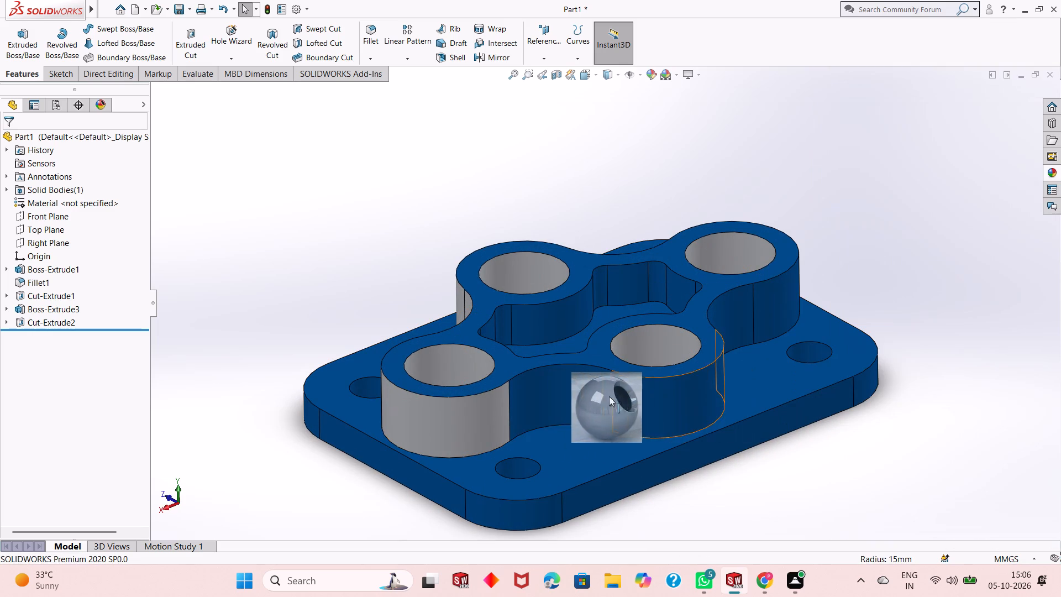
drag(609, 396, 572, 396)
click(572, 396)
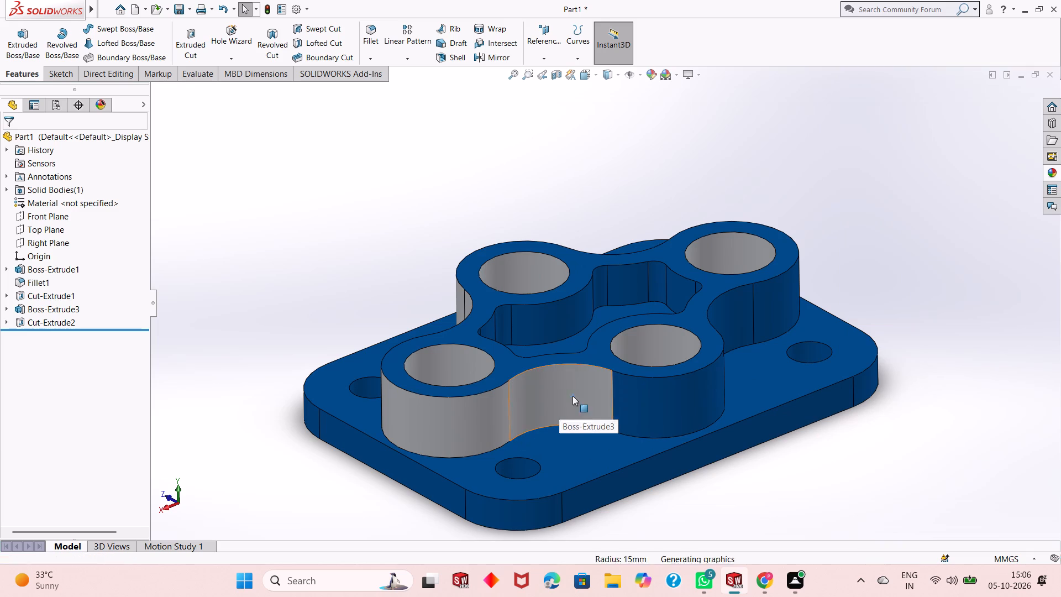
click(1055, 174)
drag(892, 385, 872, 390)
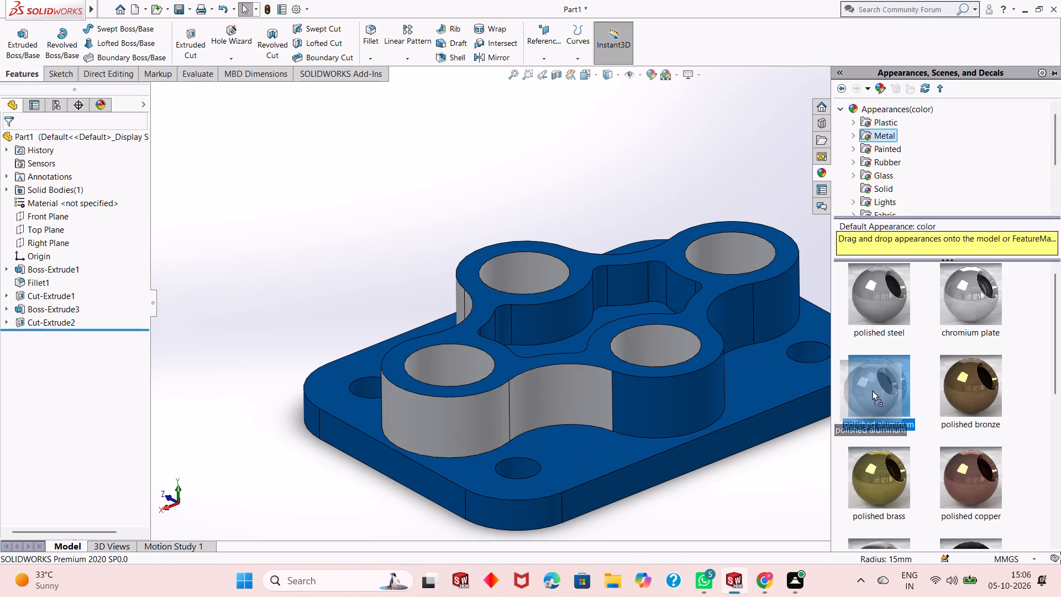
drag(872, 390, 694, 394)
click(694, 394)
Apply polished aluminum to the boss's last blue concave outer wall and the adjoining blue ring's outer wall.
middle_drag(731, 377, 715, 335)
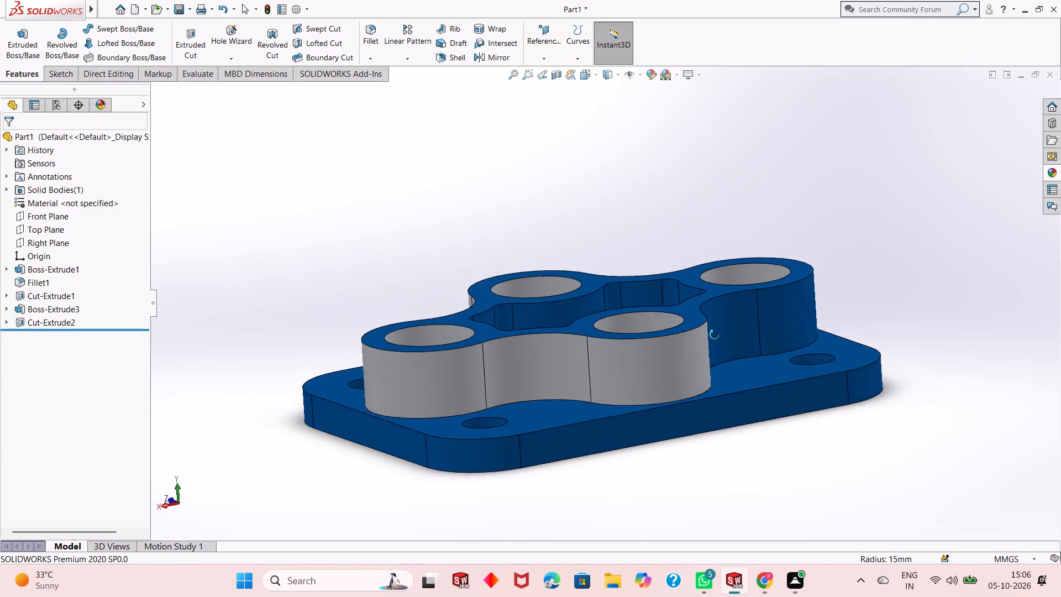
middle_drag(715, 335, 612, 408)
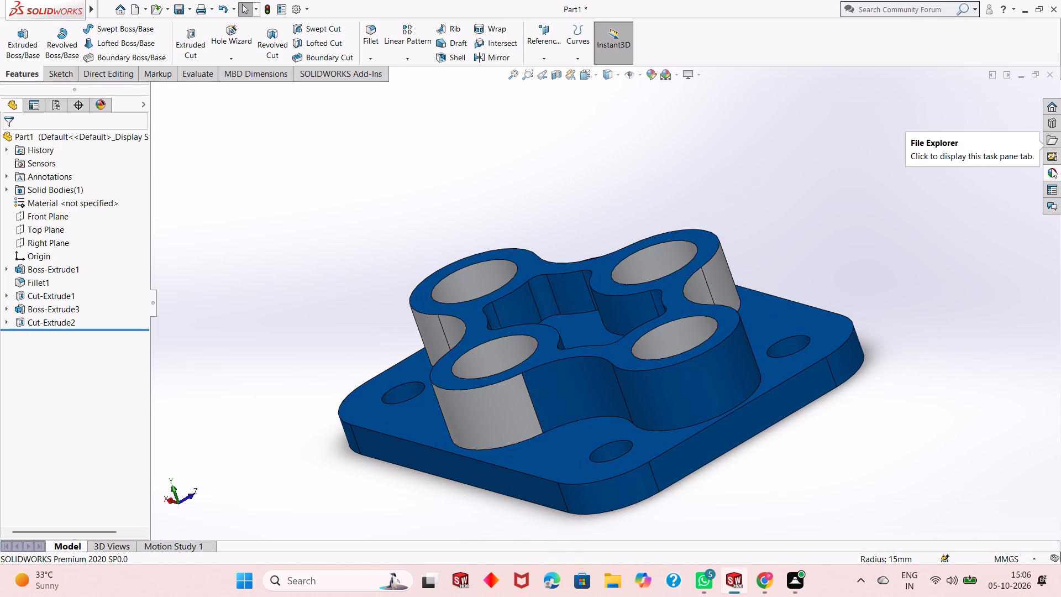
click(1052, 169)
drag(894, 389, 566, 390)
click(566, 390)
click(1053, 177)
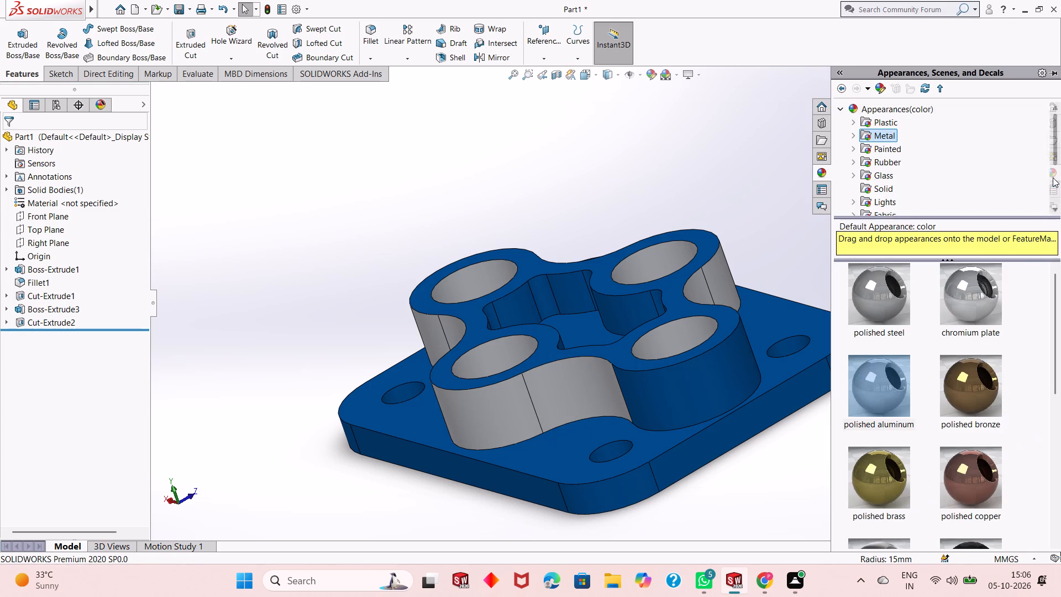
drag(890, 391, 713, 390)
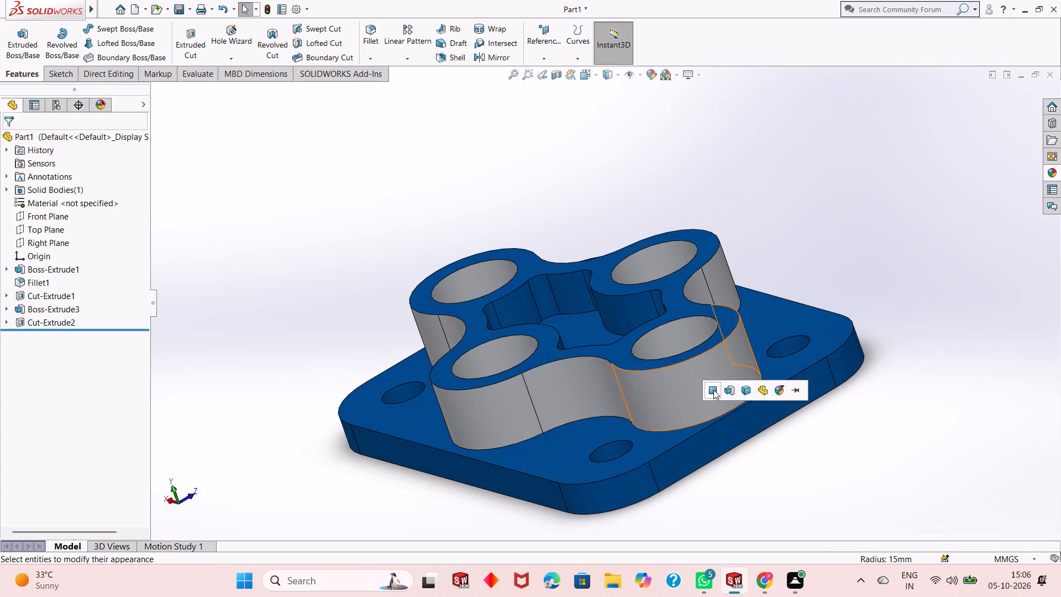
click(713, 390)
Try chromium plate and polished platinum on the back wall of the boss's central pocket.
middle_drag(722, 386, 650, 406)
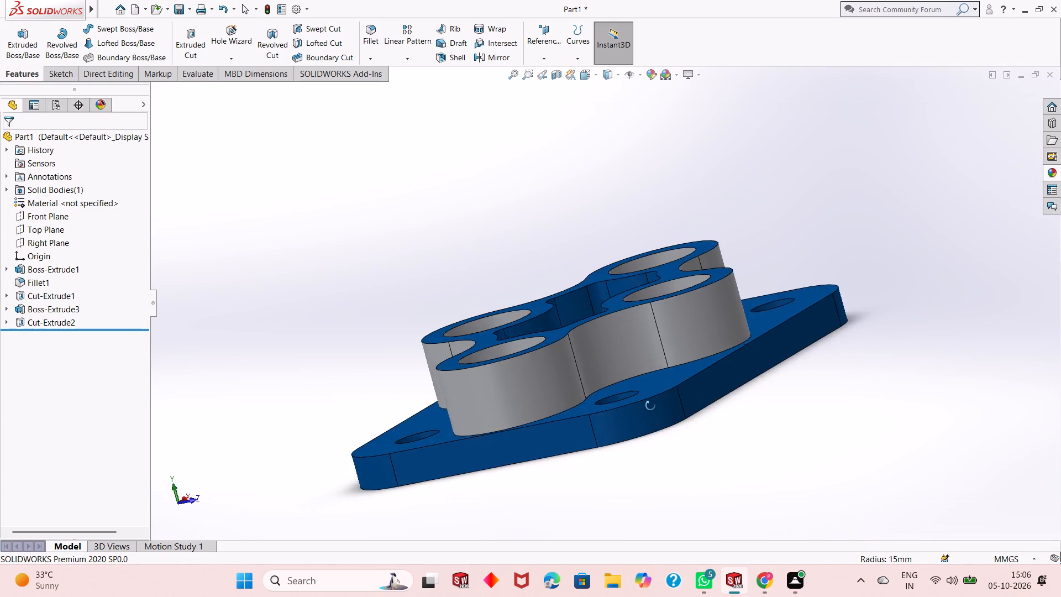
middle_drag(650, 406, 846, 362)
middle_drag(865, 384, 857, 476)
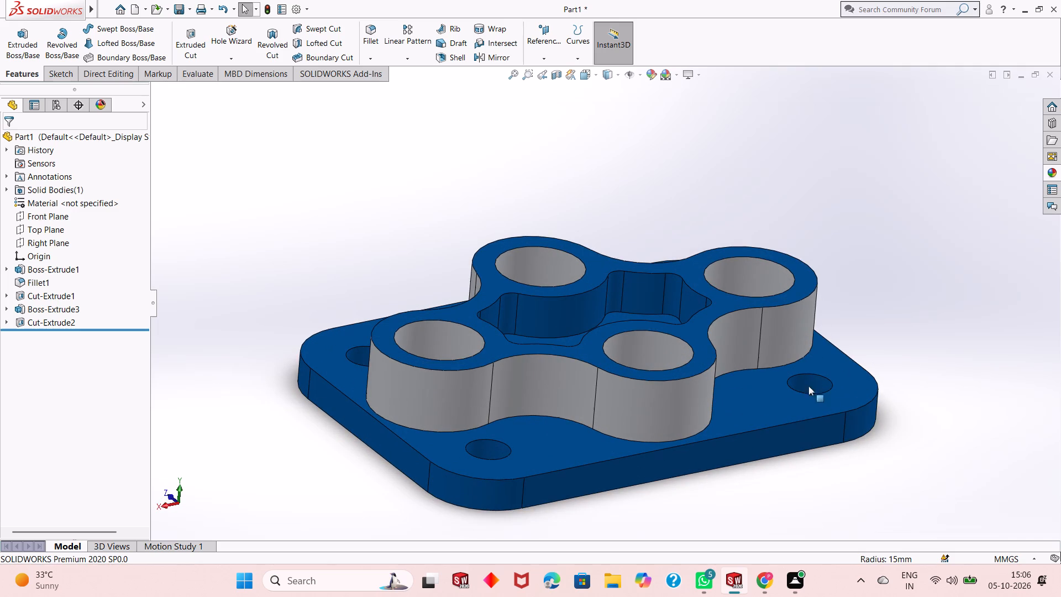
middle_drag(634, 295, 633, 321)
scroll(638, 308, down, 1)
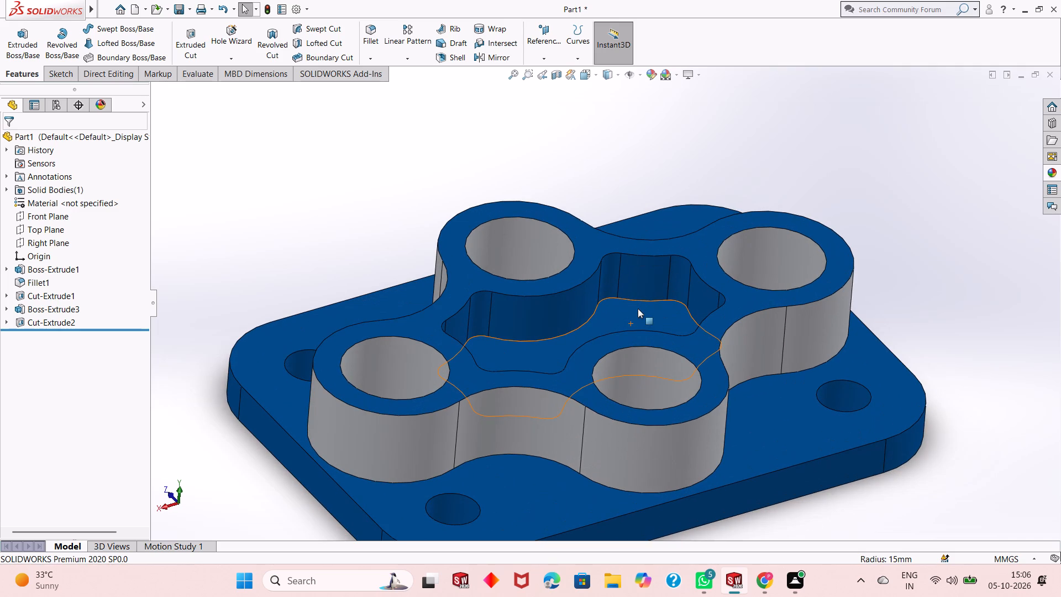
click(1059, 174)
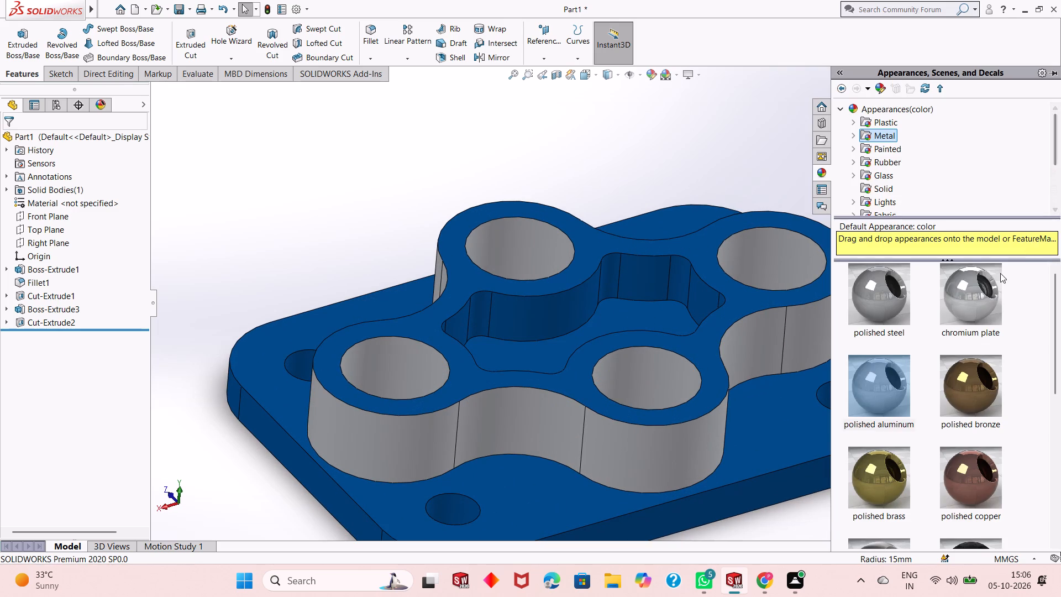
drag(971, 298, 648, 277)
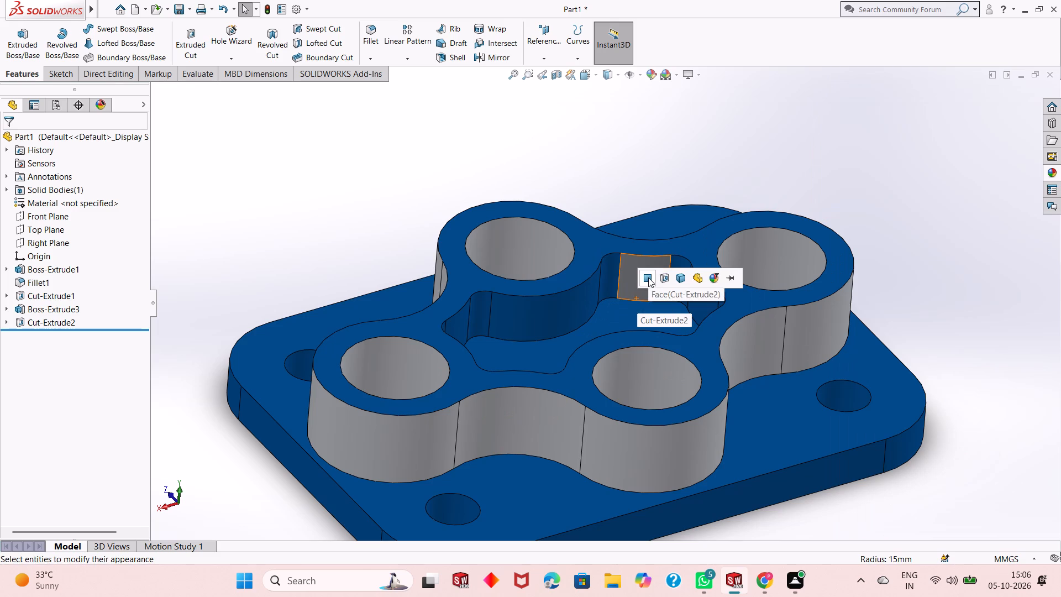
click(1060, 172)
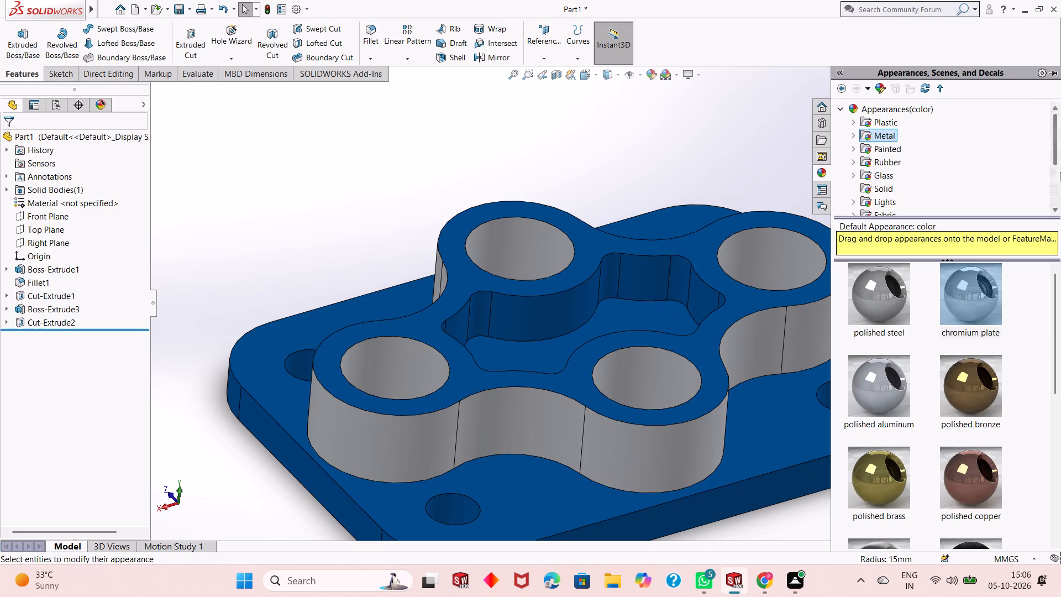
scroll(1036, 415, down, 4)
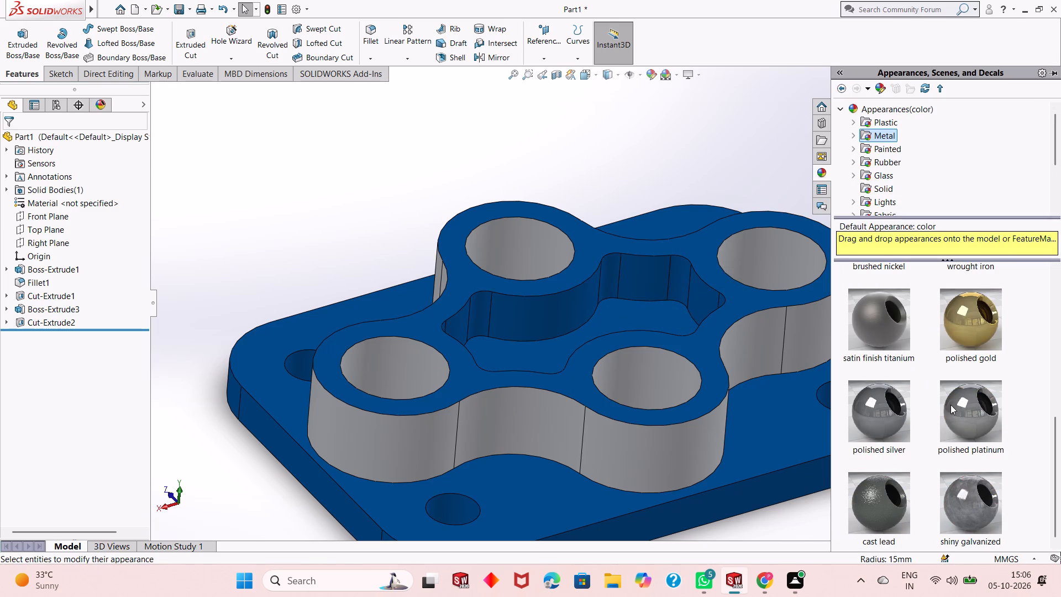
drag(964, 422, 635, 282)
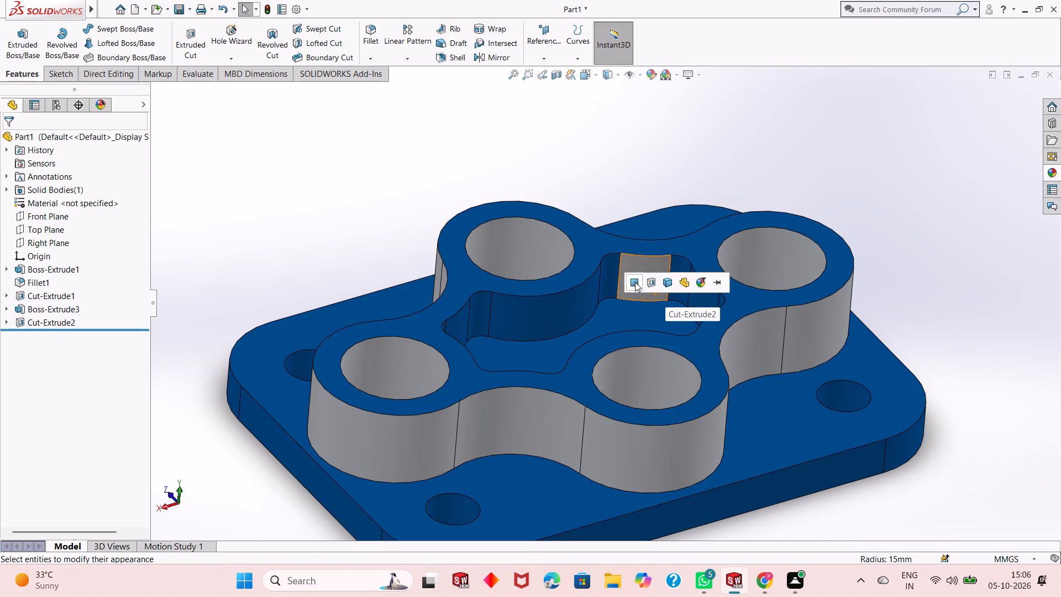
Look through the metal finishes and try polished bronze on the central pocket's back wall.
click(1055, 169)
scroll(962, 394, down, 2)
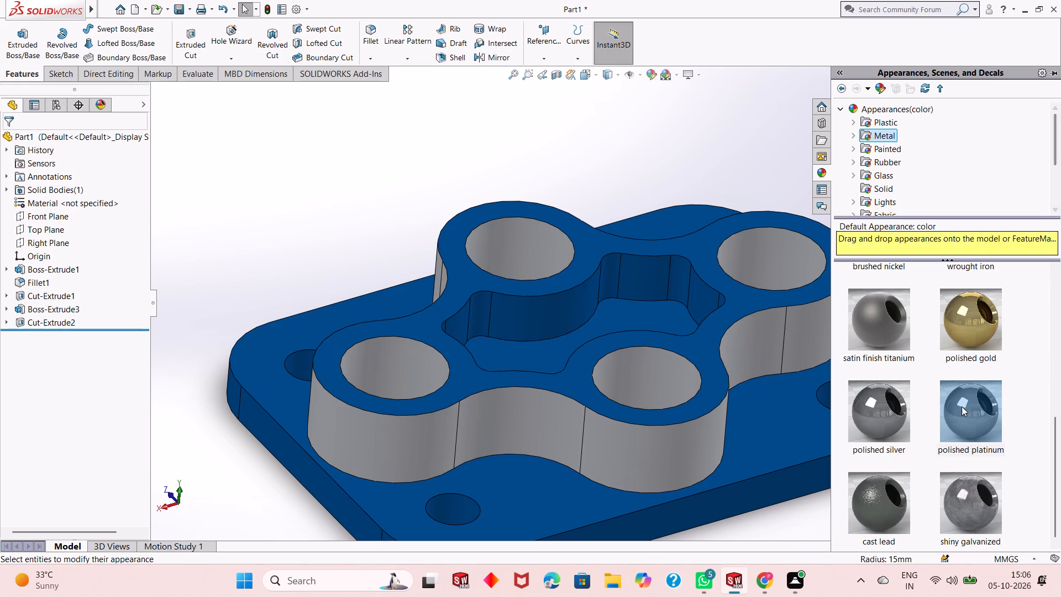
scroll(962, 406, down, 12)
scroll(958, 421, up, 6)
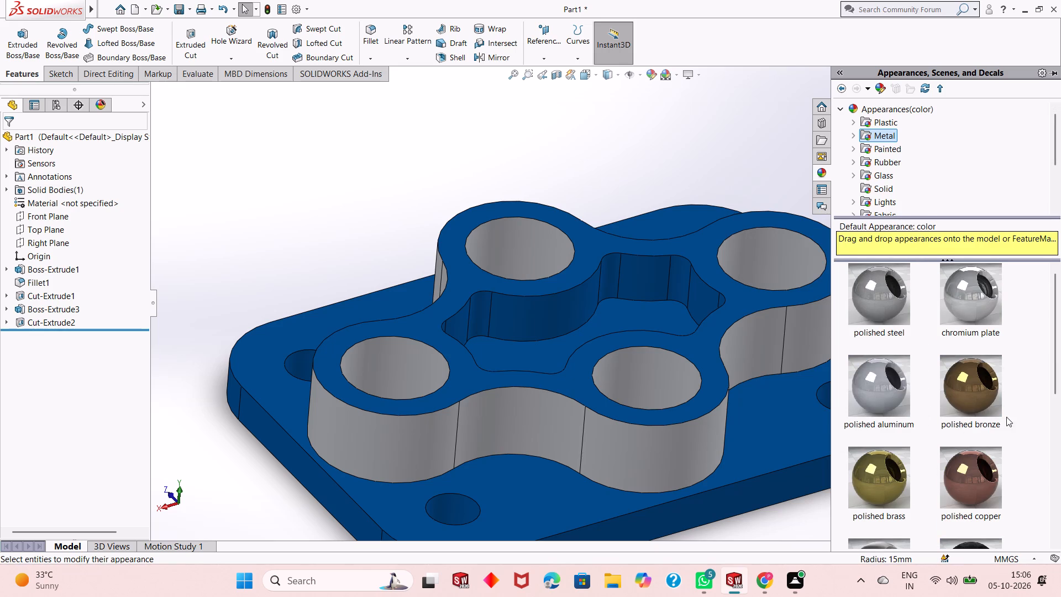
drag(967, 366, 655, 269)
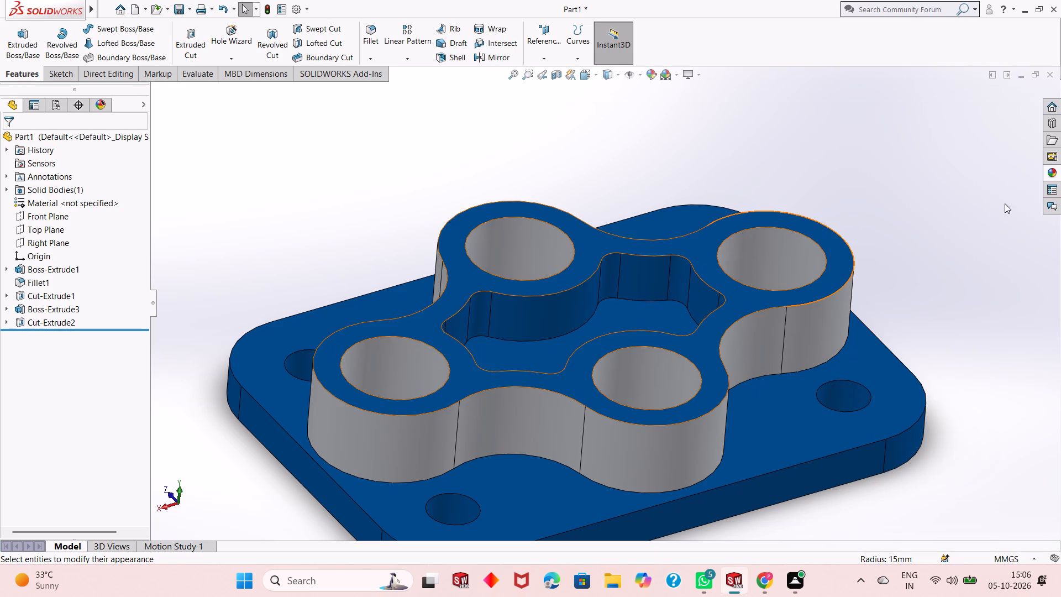
Apply polished aluminum to the whole cut feature that forms the plate's corner mounting holes.
click(1059, 175)
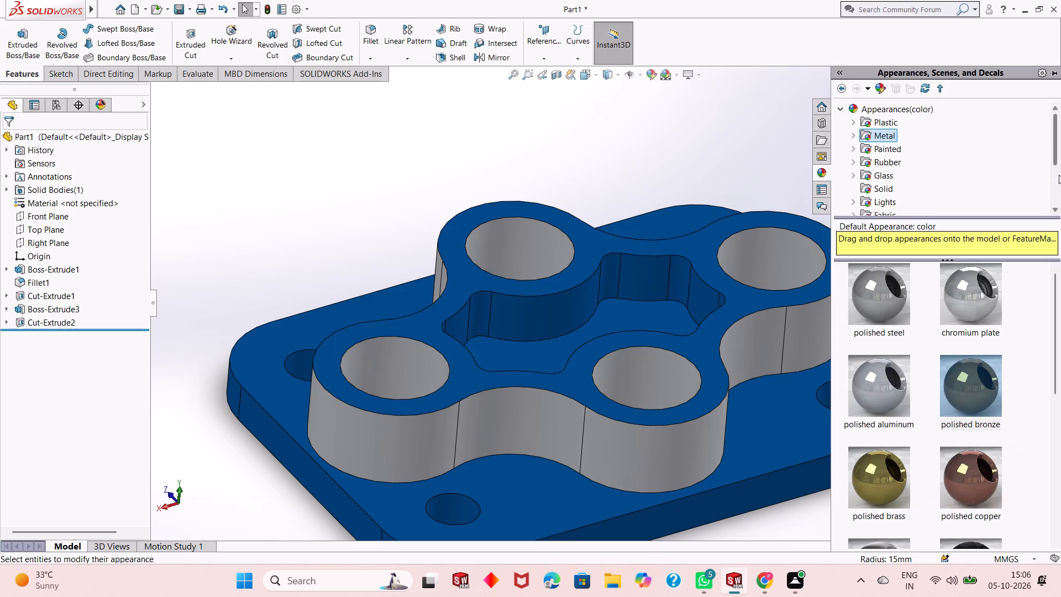
scroll(954, 334, up, 2)
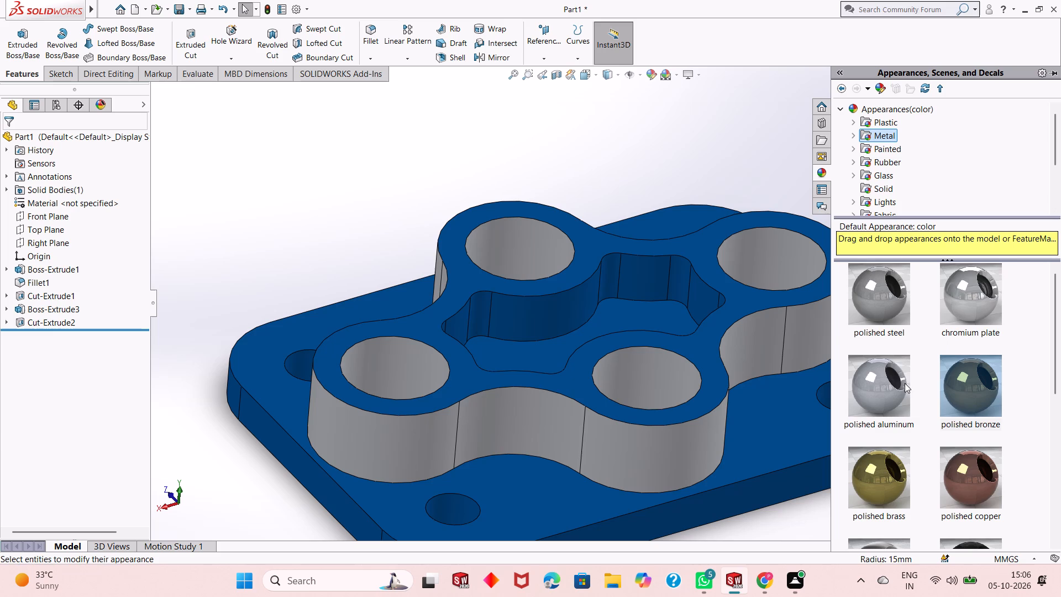
drag(893, 379, 631, 416)
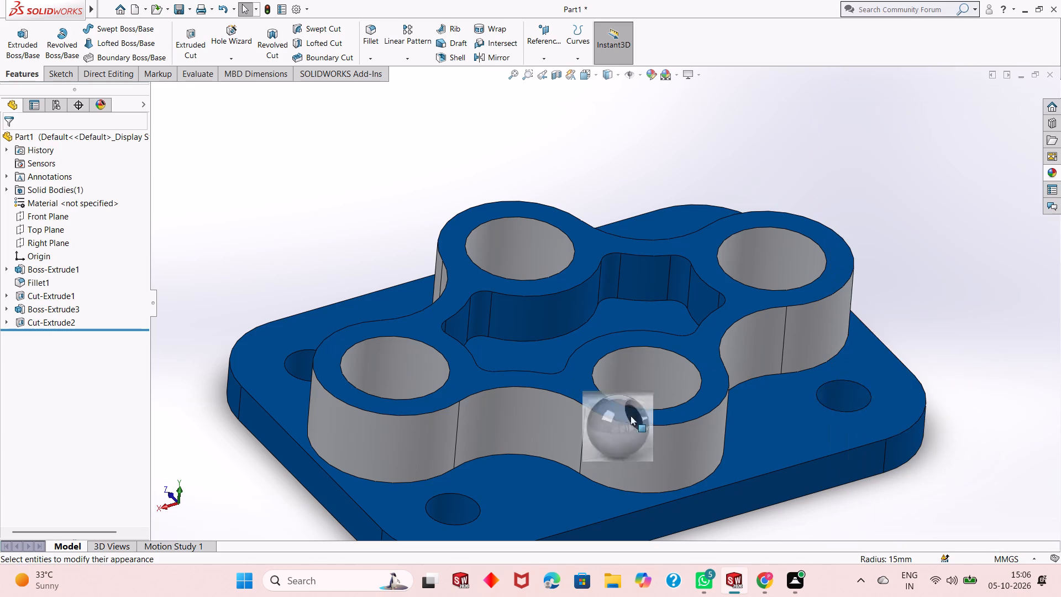
drag(631, 416, 464, 507)
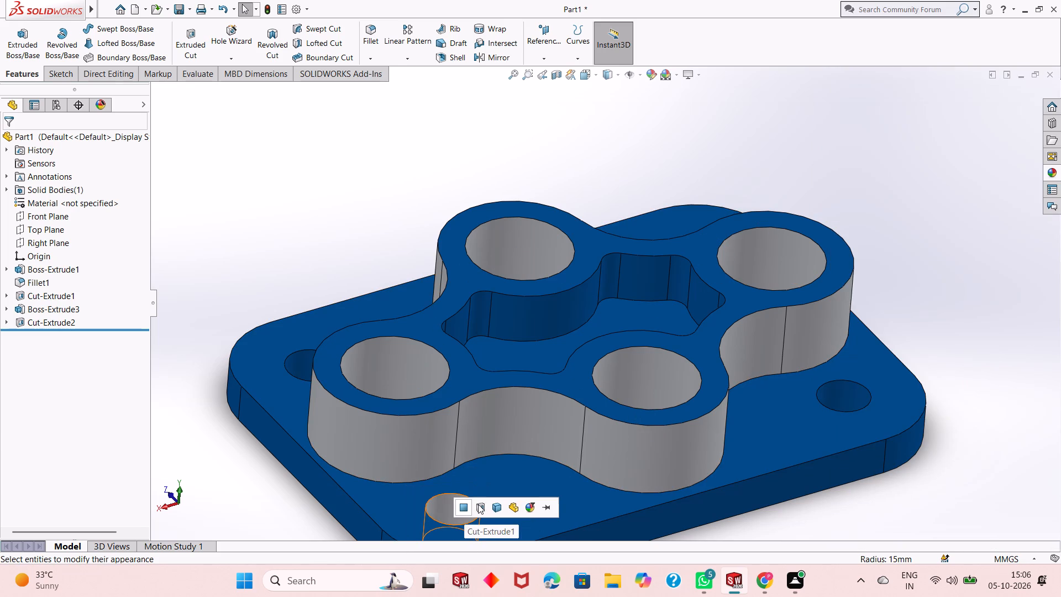
click(478, 504)
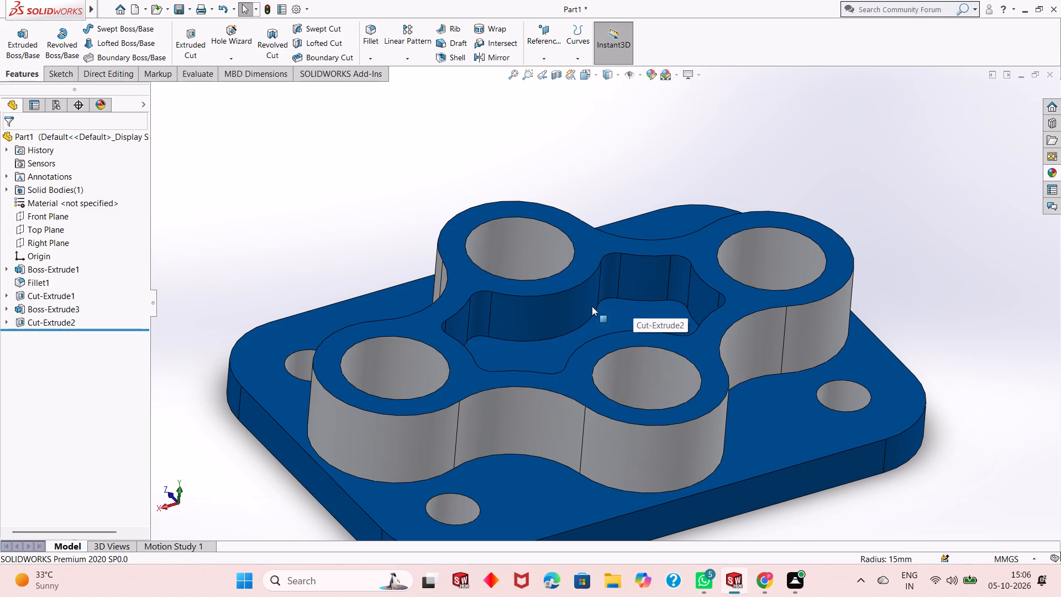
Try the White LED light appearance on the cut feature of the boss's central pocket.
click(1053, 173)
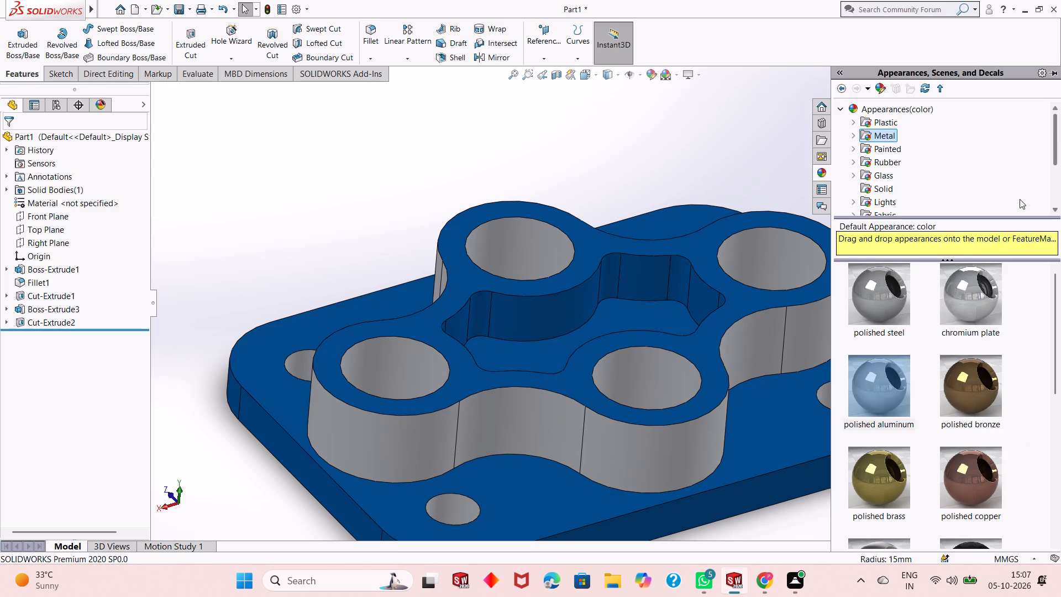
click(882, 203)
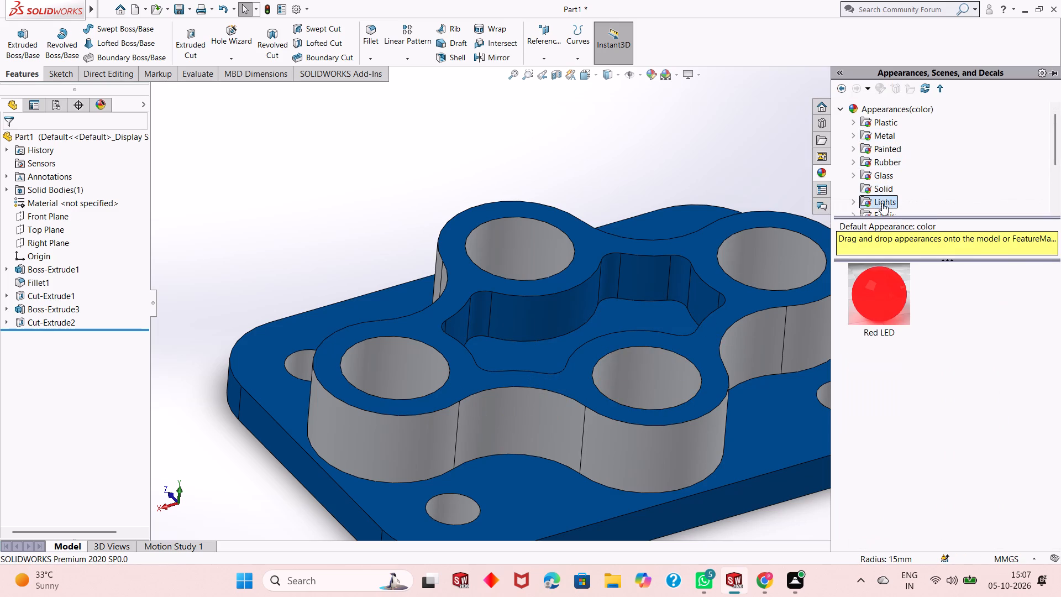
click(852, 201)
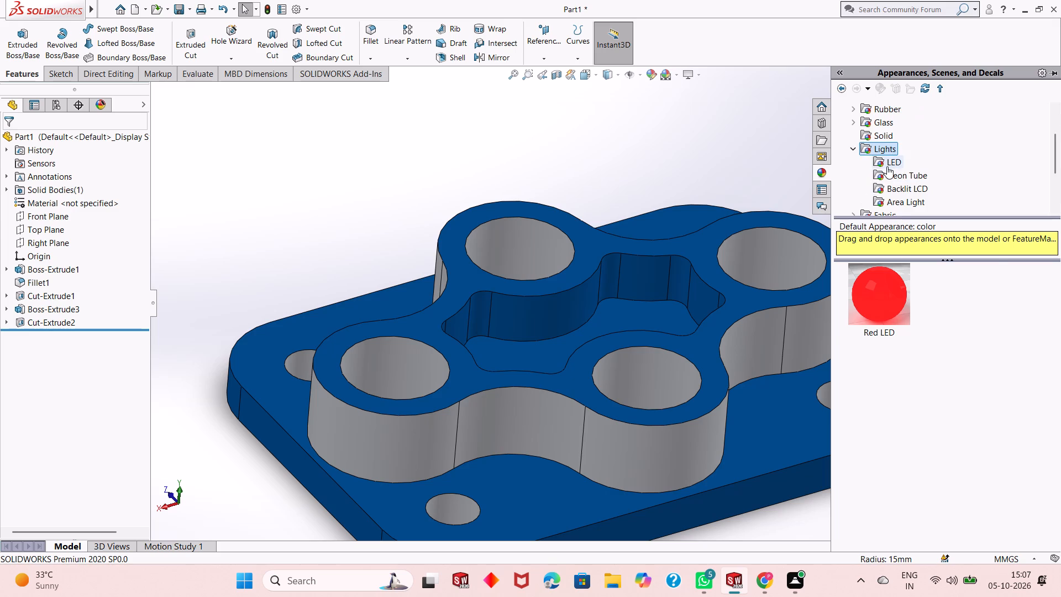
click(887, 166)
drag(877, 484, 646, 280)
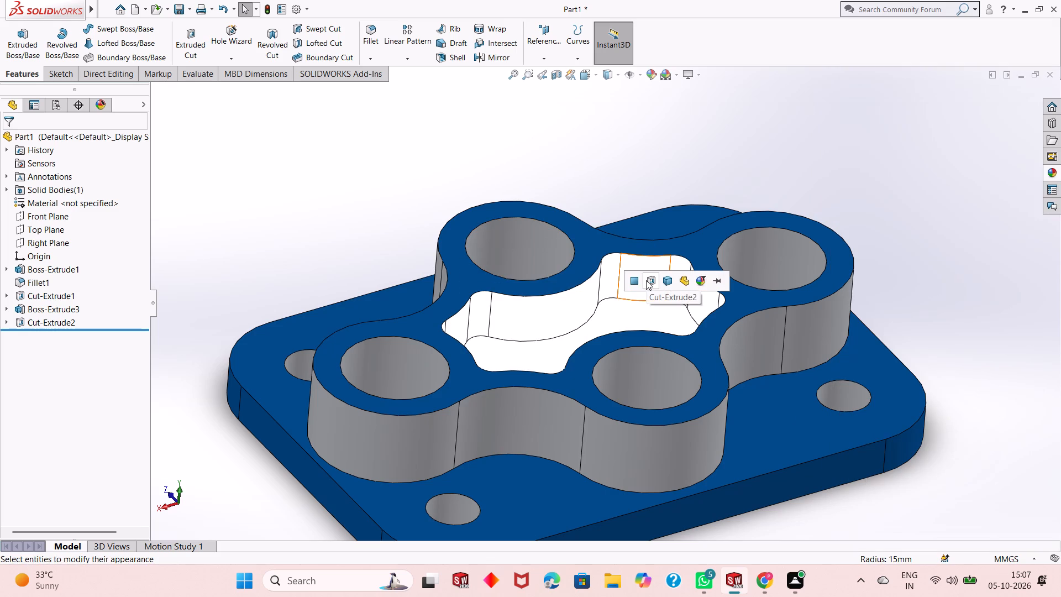
Browse the Lights, Fabric, Organic, Stone and Miscellaneous appearances for a finish for the central pocket.
click(1047, 177)
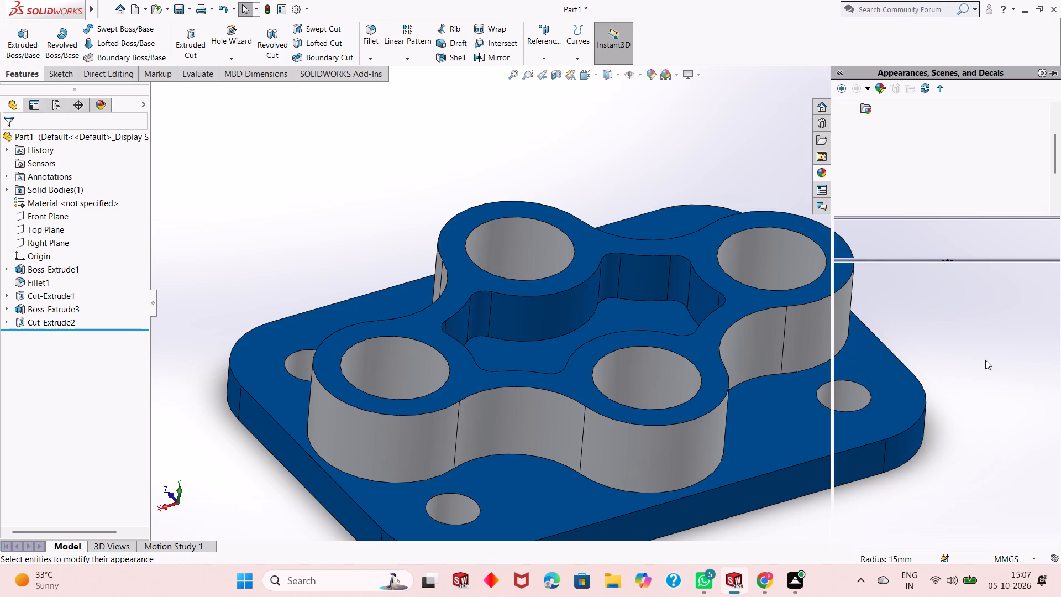
scroll(881, 417, down, 3)
scroll(881, 417, up, 3)
click(884, 172)
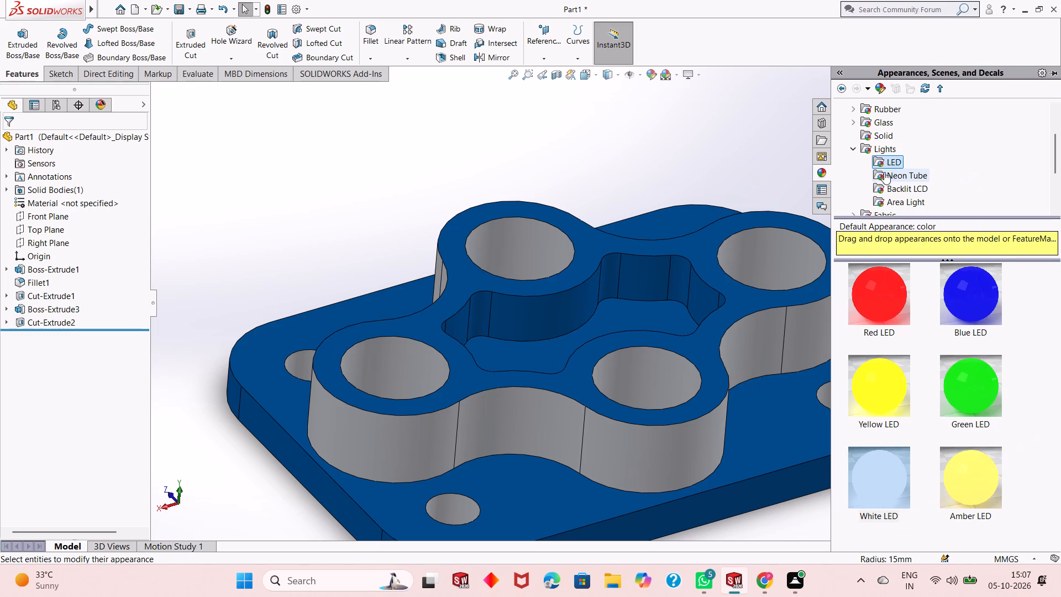
click(889, 187)
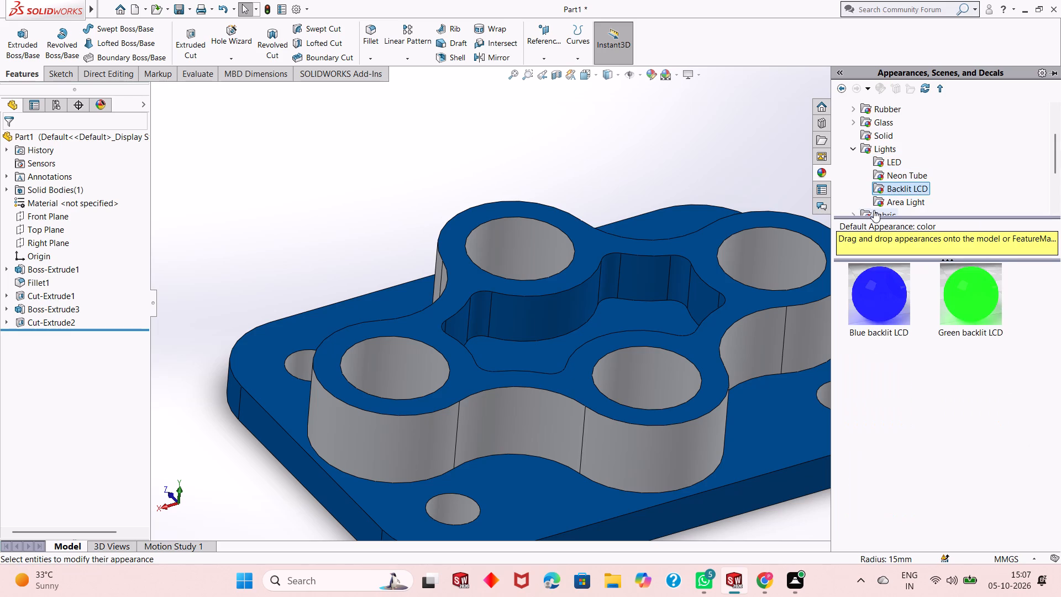
drag(918, 190, 908, 207)
click(904, 204)
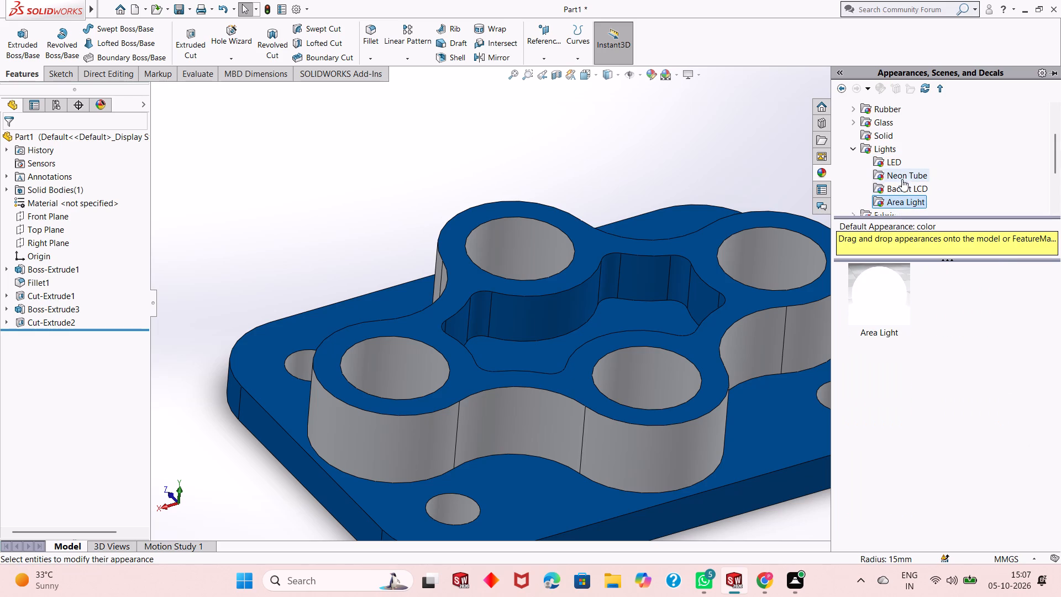
click(850, 148)
click(890, 167)
click(891, 166)
click(891, 175)
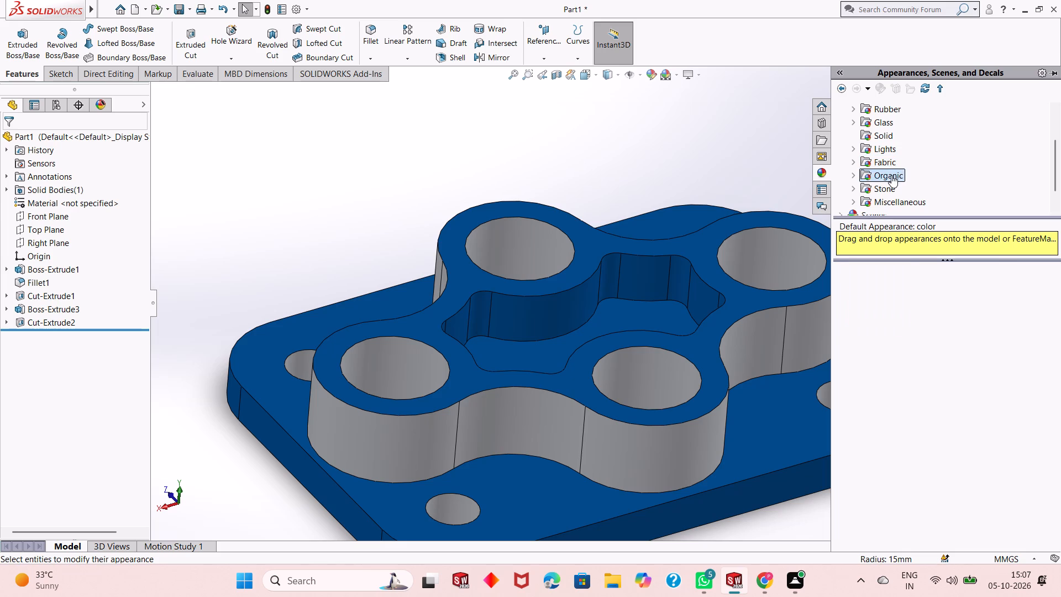
click(891, 191)
click(891, 201)
scroll(892, 174, down, 3)
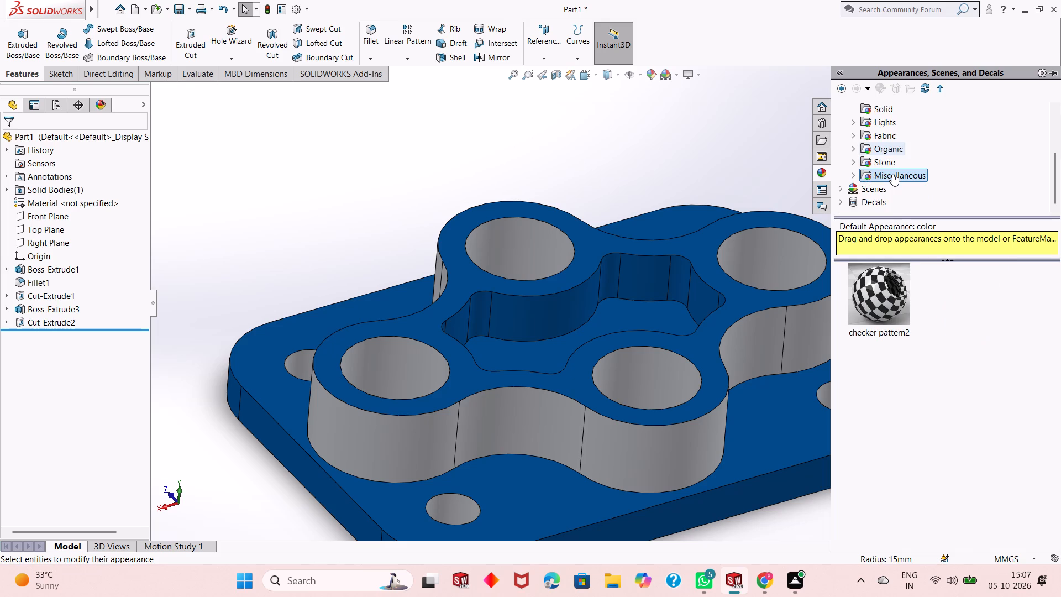
scroll(892, 174, up, 3)
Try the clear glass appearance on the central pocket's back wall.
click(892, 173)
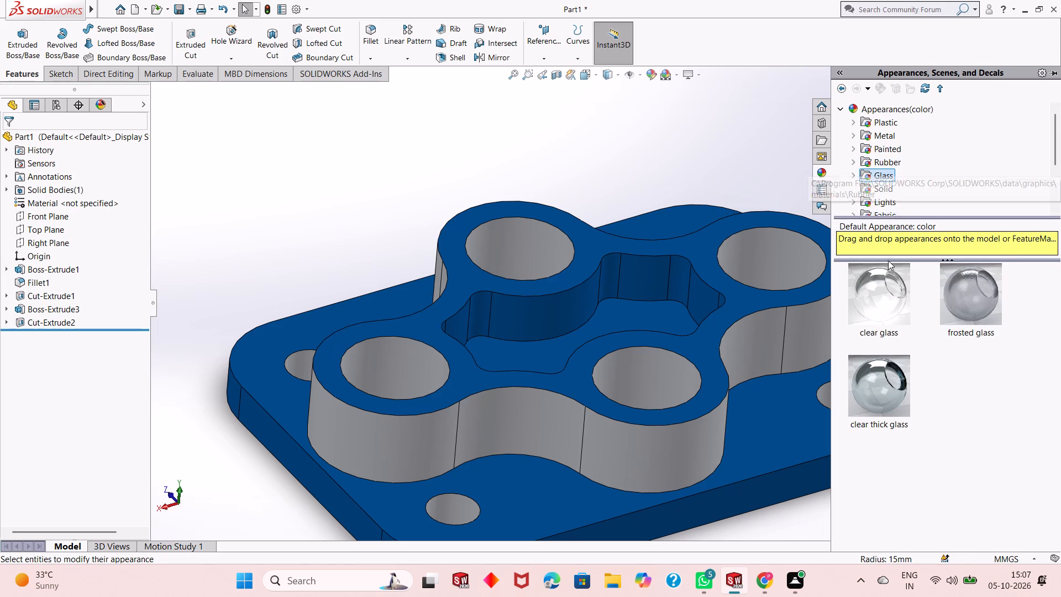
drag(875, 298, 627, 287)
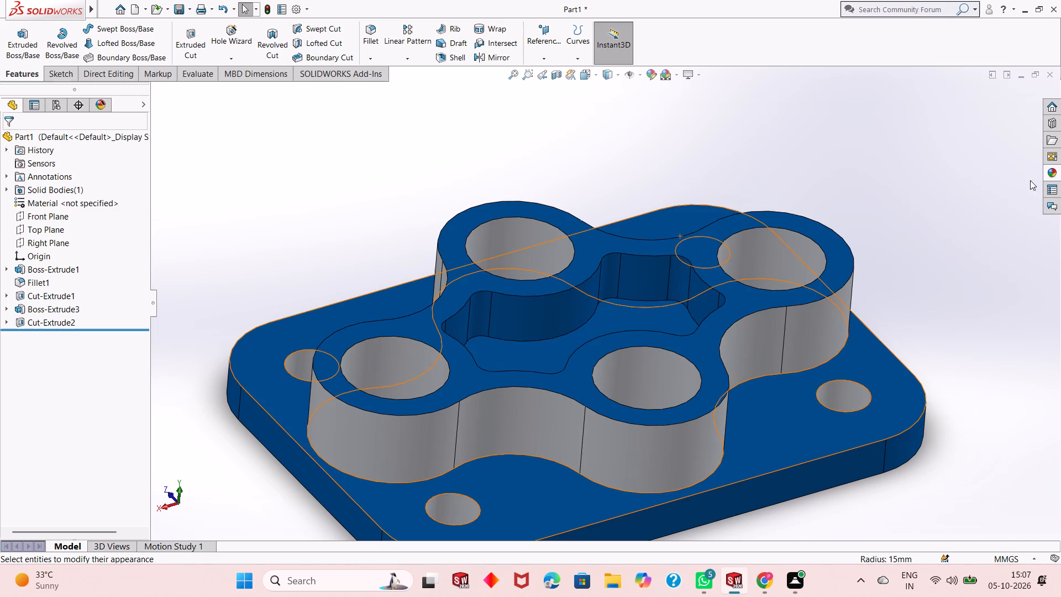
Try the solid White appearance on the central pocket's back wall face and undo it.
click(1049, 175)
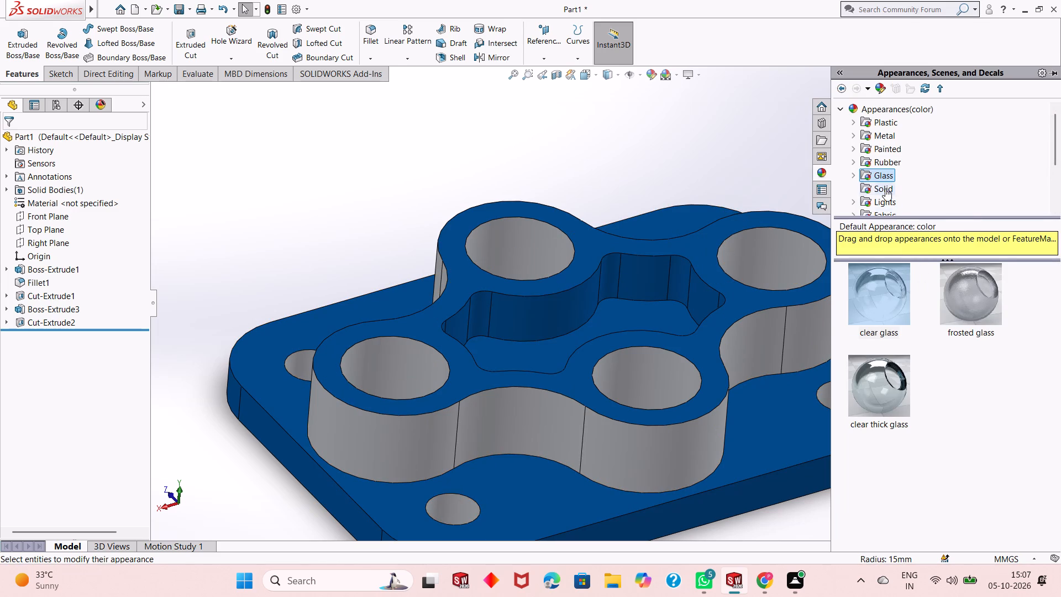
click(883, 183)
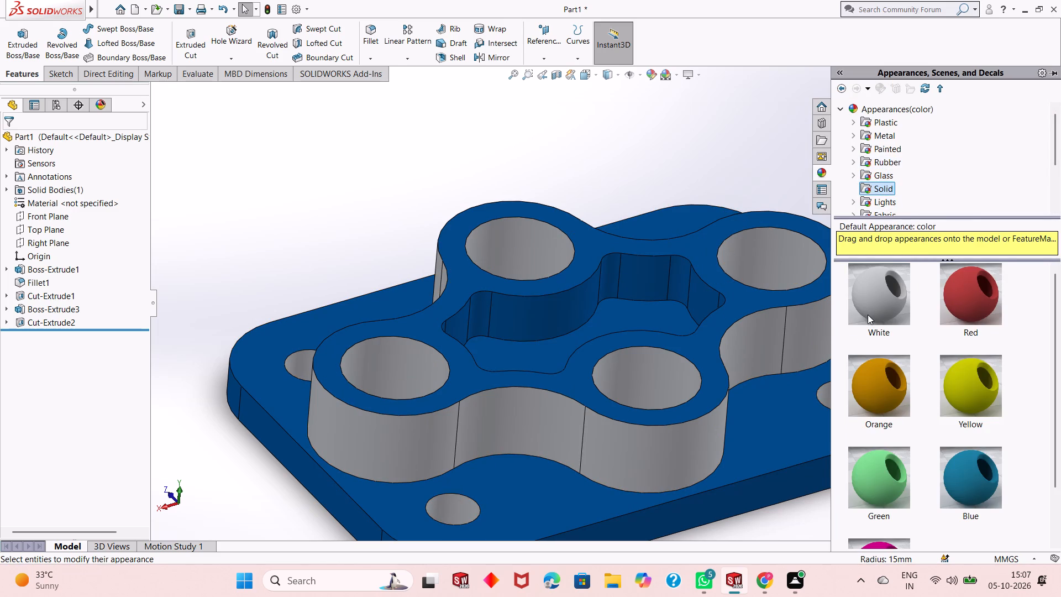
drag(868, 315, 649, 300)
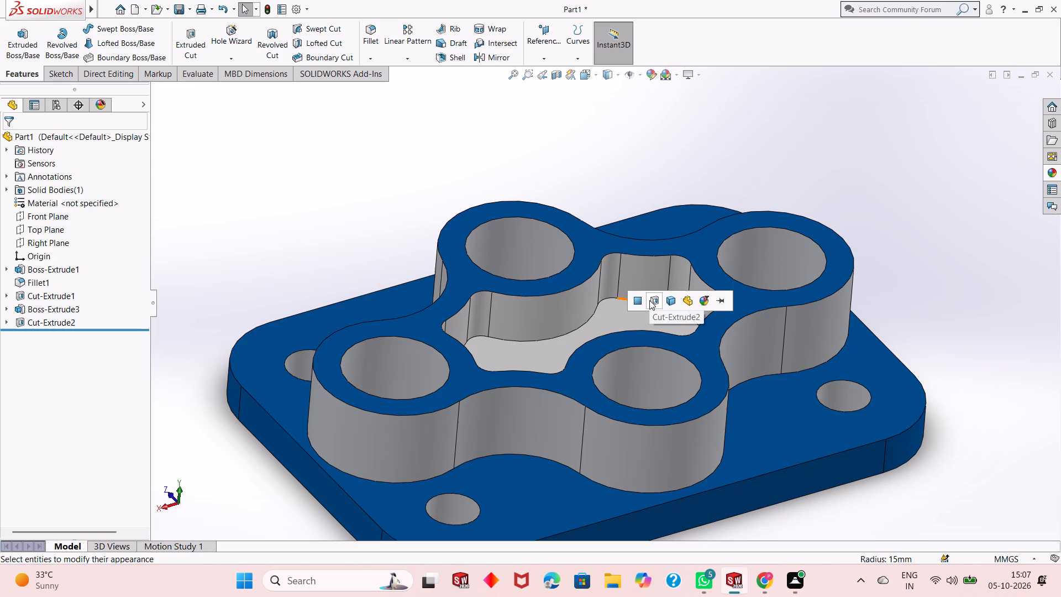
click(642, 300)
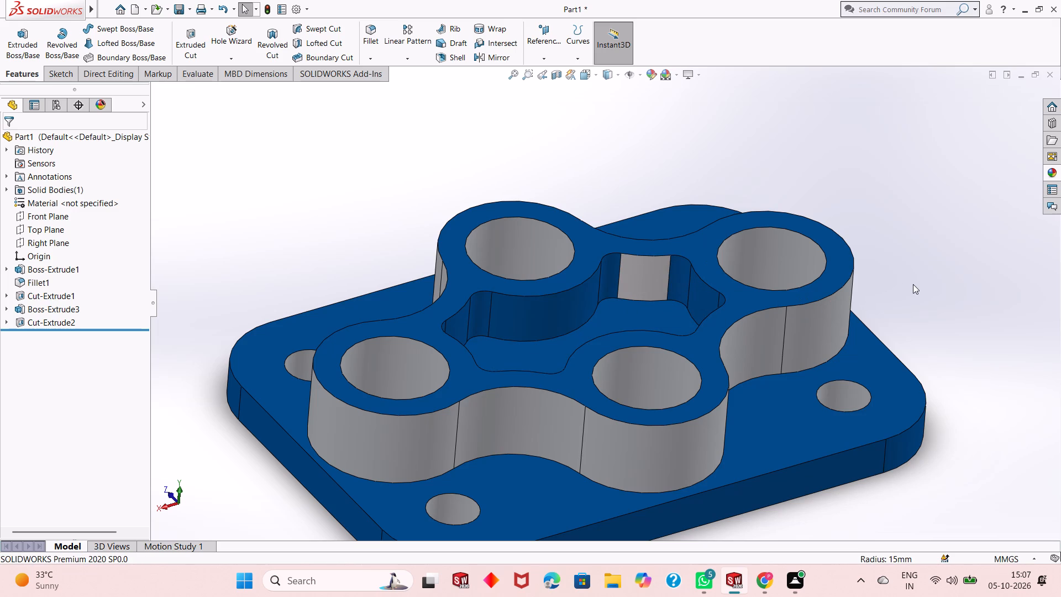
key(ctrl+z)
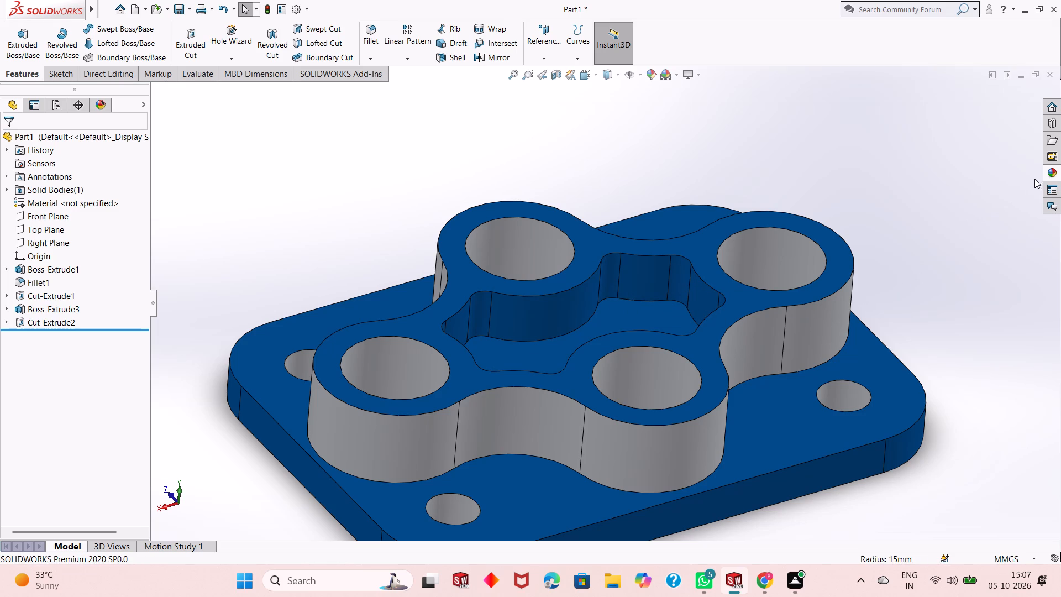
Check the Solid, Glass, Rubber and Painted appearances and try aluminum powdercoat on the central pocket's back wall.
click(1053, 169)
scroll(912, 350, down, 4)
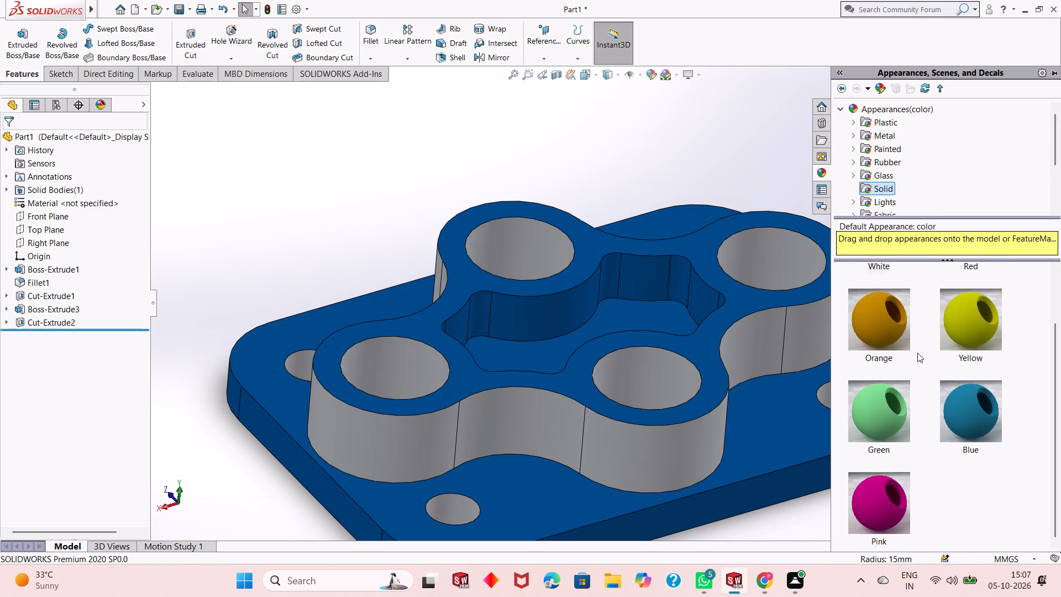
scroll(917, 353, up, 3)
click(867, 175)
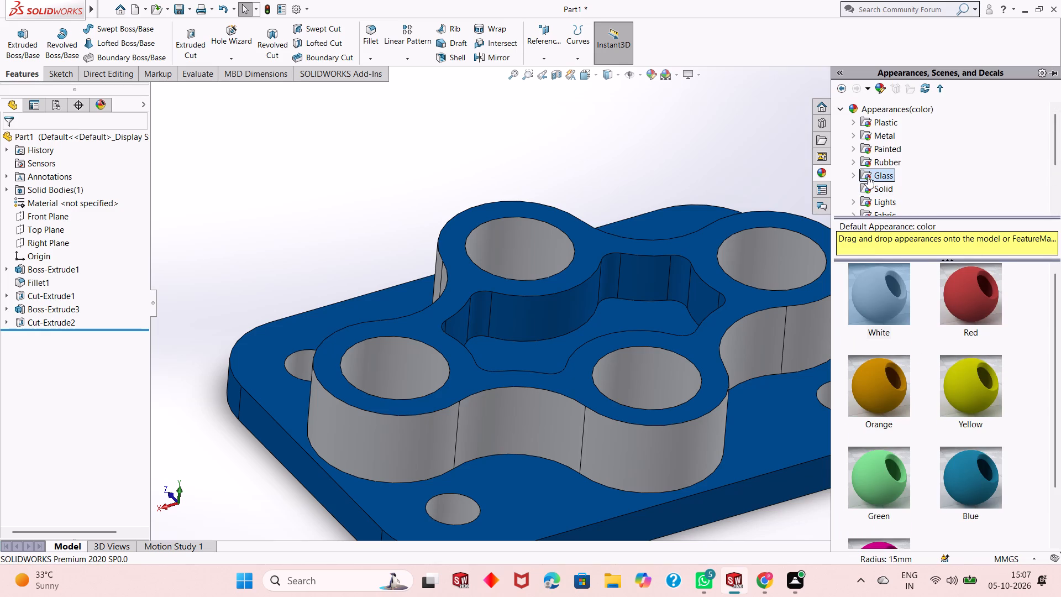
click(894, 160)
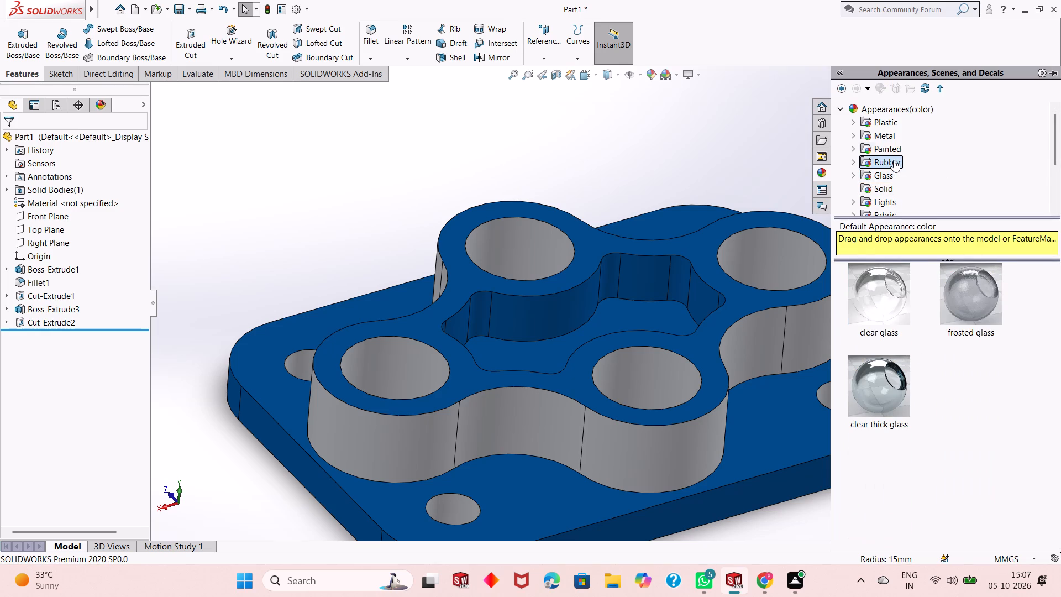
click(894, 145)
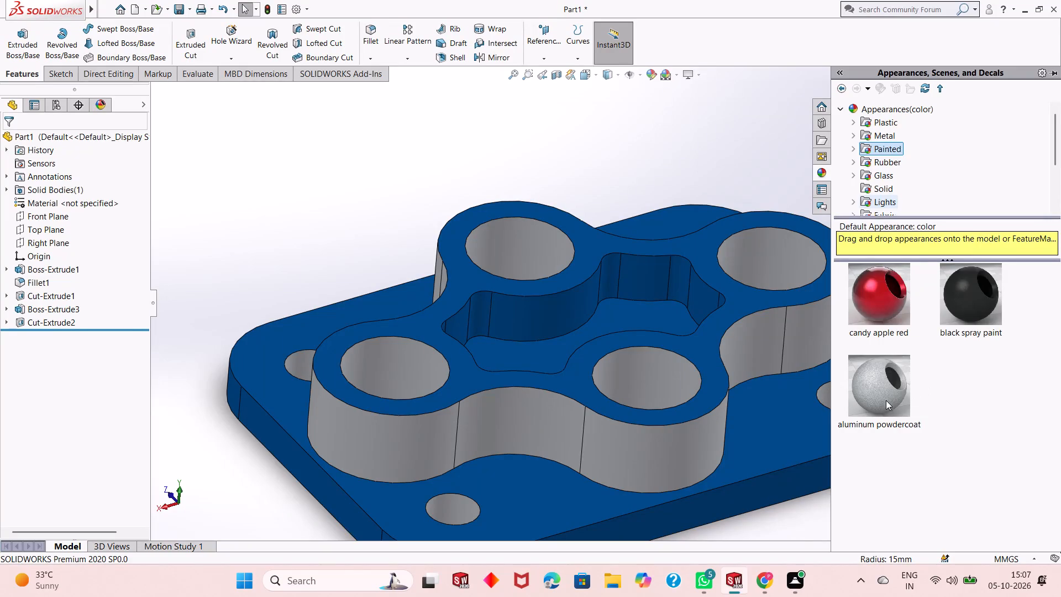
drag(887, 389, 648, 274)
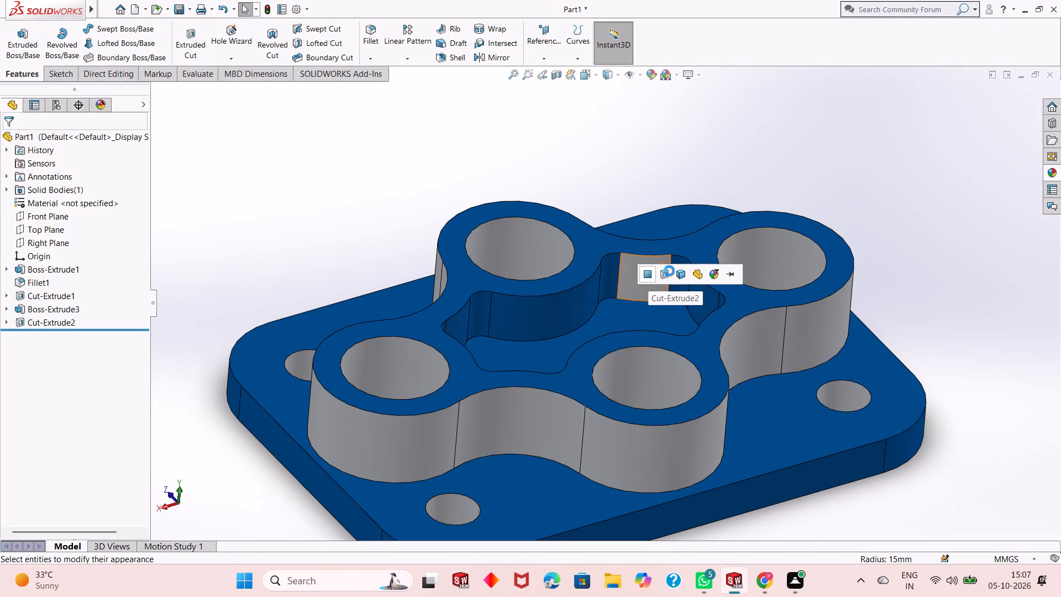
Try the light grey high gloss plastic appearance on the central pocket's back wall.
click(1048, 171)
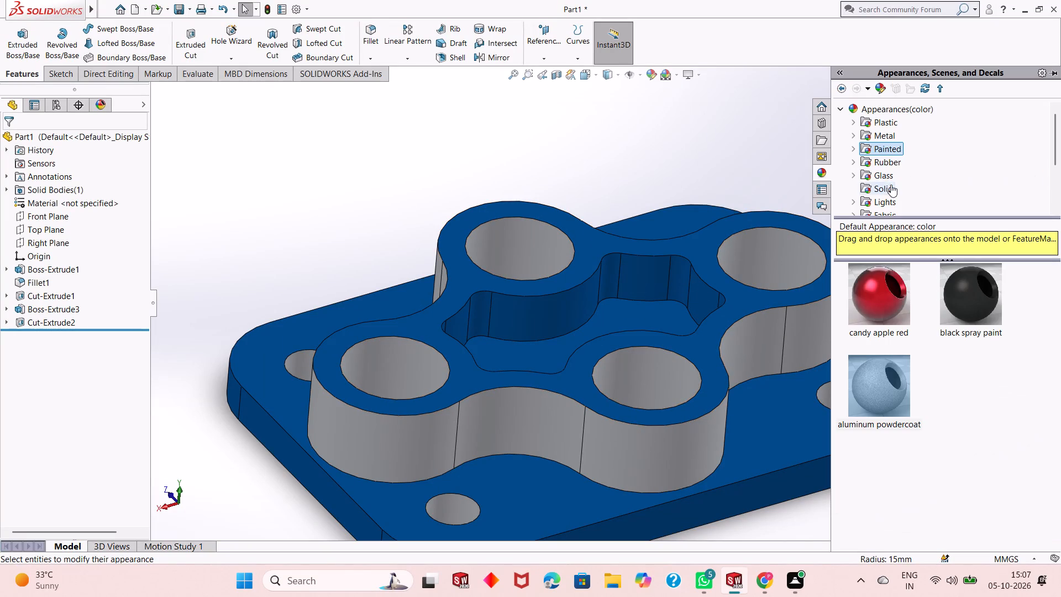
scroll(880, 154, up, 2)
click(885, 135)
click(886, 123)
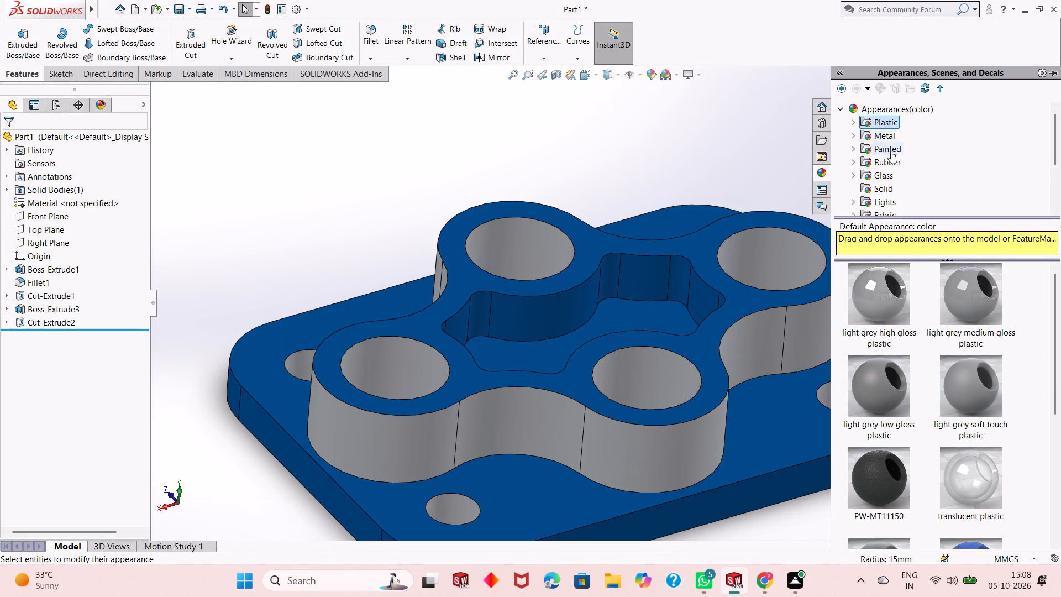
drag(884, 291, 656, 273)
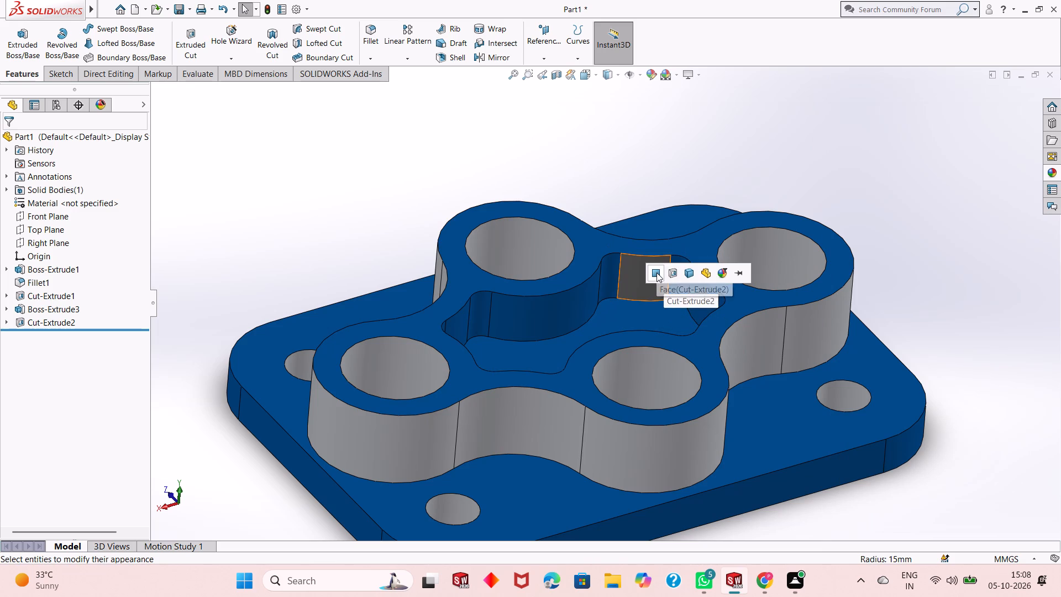
Apply the polished aluminum metal appearance to only the flat back wall face of the central pocket.
click(1054, 175)
scroll(973, 389, down, 3)
scroll(979, 491, up, 2)
scroll(984, 479, down, 3)
scroll(984, 479, up, 6)
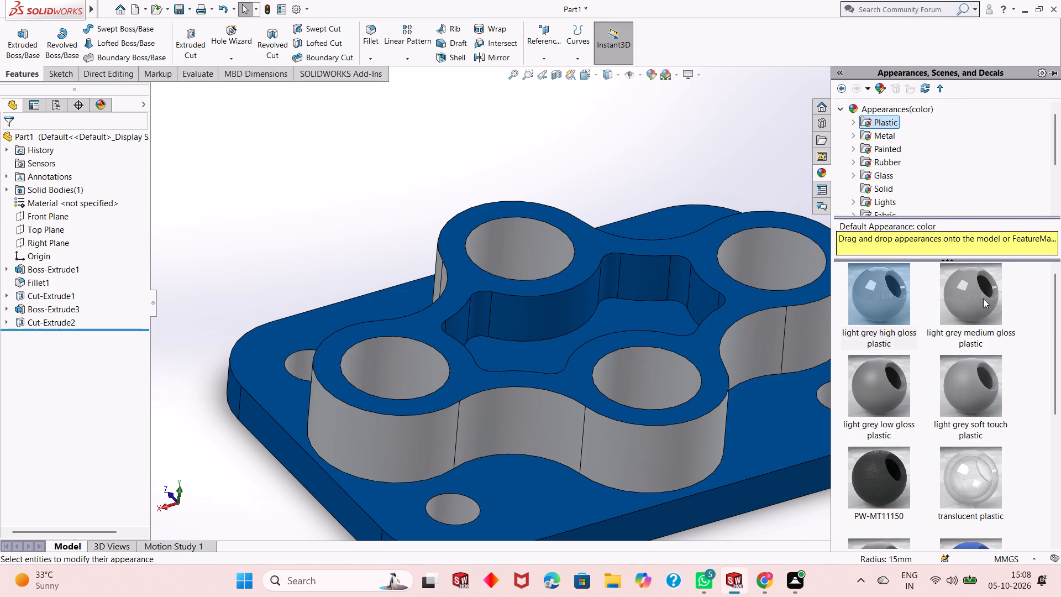
click(883, 137)
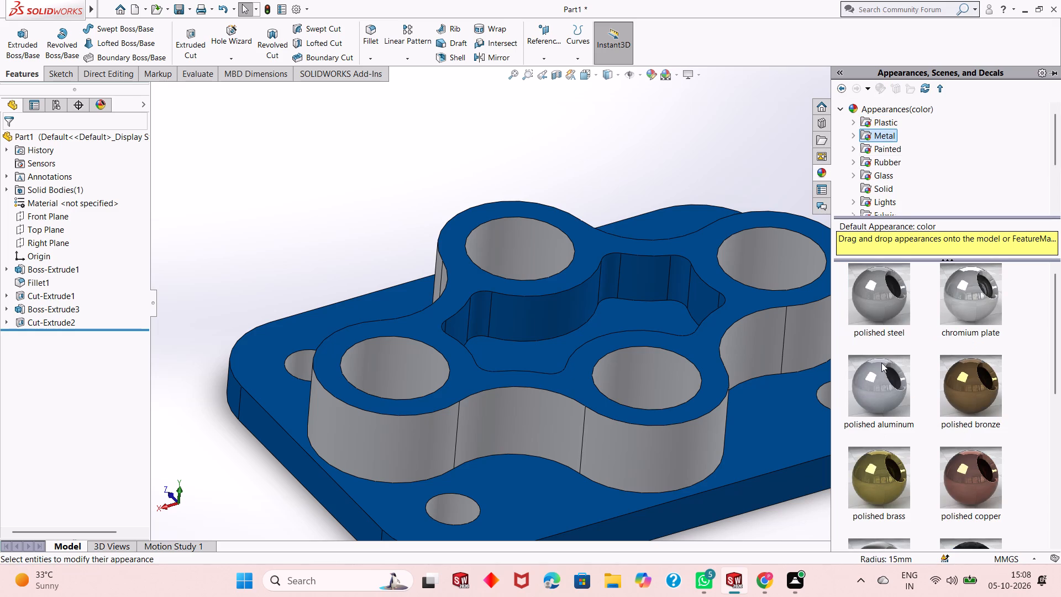
drag(884, 384, 643, 280)
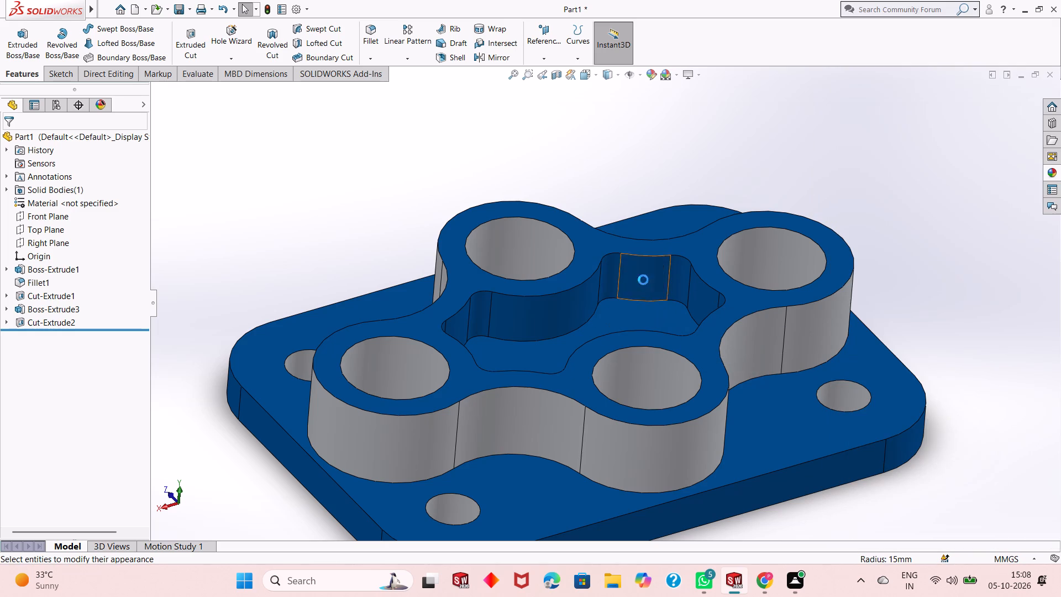
click(647, 281)
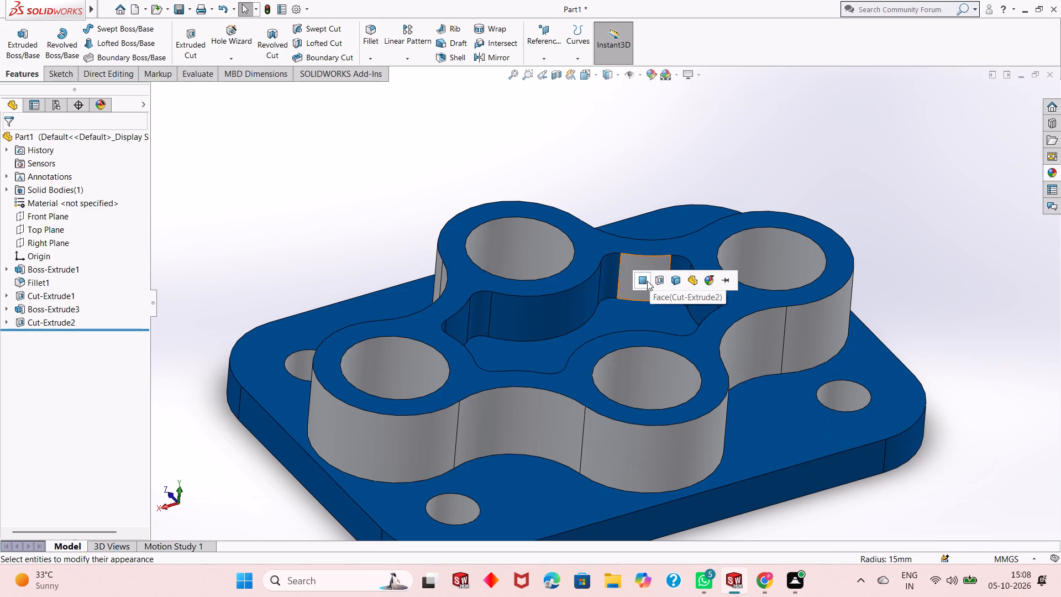
Apply polished aluminum face by face to the two narrow corner faces and two curved ring walls flanking the pocket's back wall.
click(1050, 172)
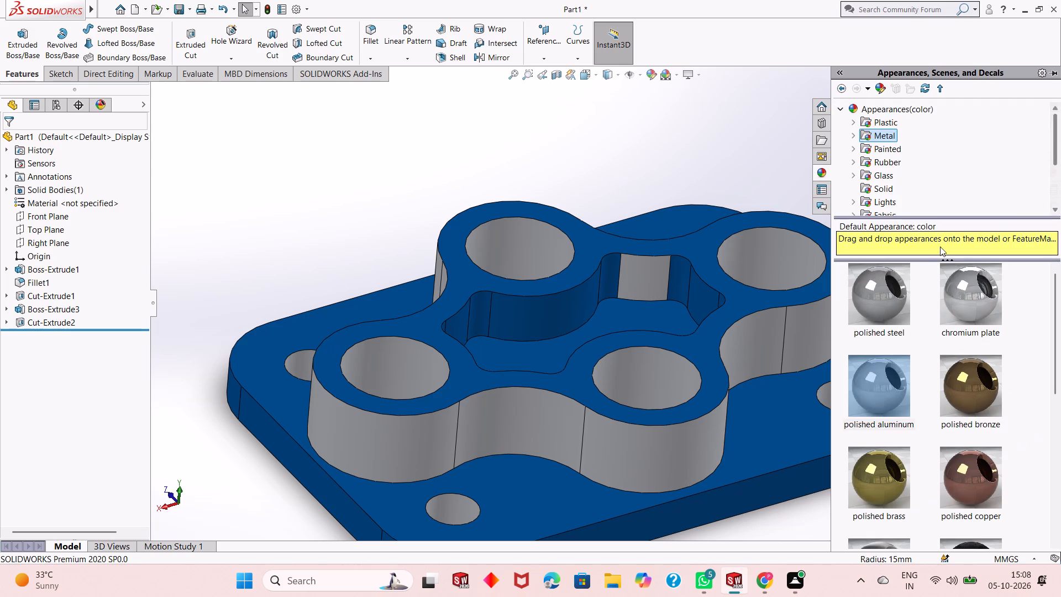
drag(871, 389, 589, 287)
click(589, 287)
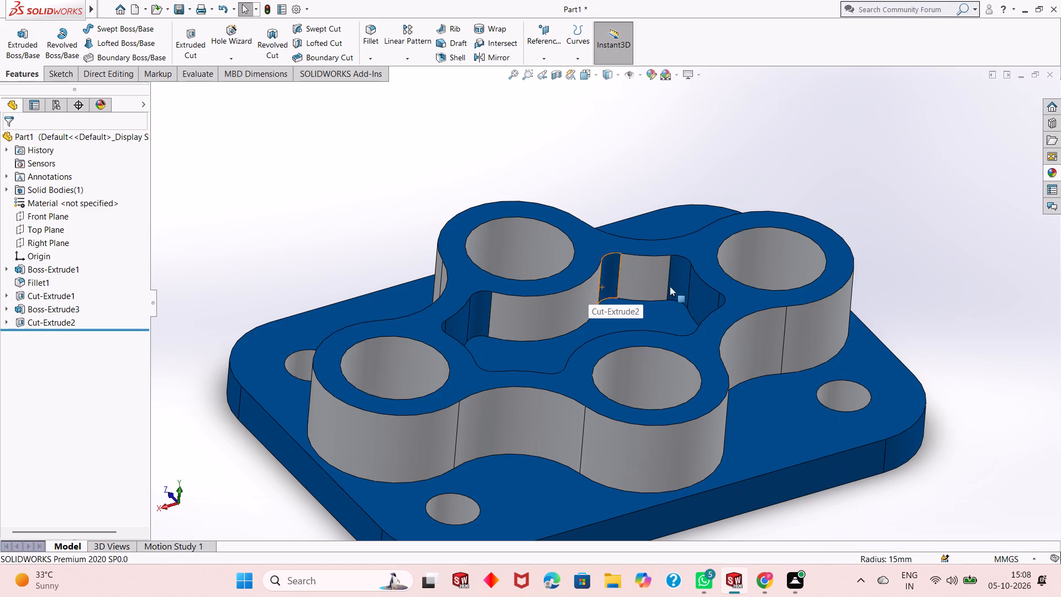
click(1046, 177)
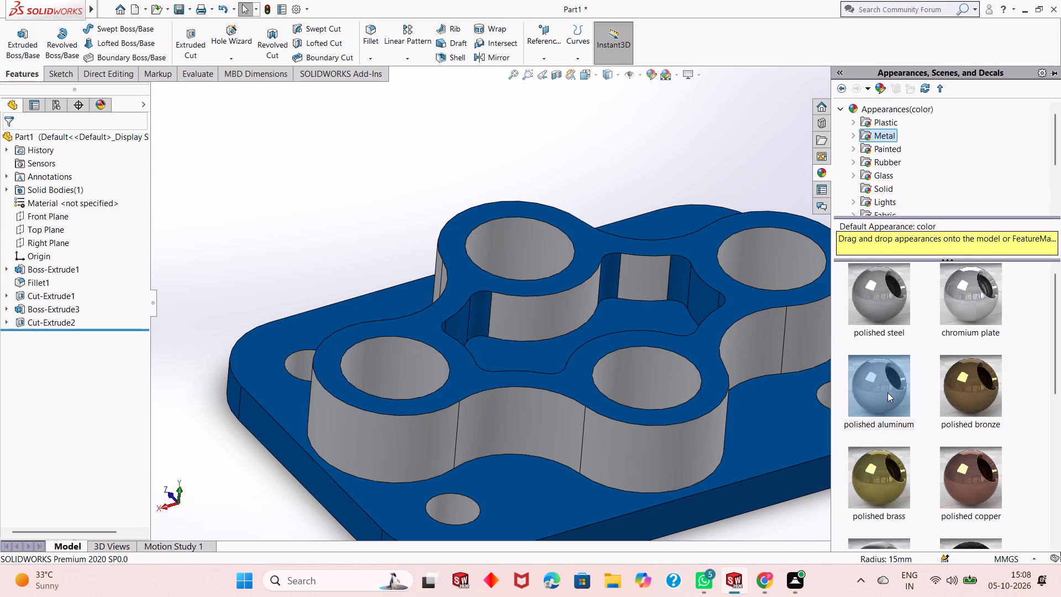
drag(887, 392, 609, 281)
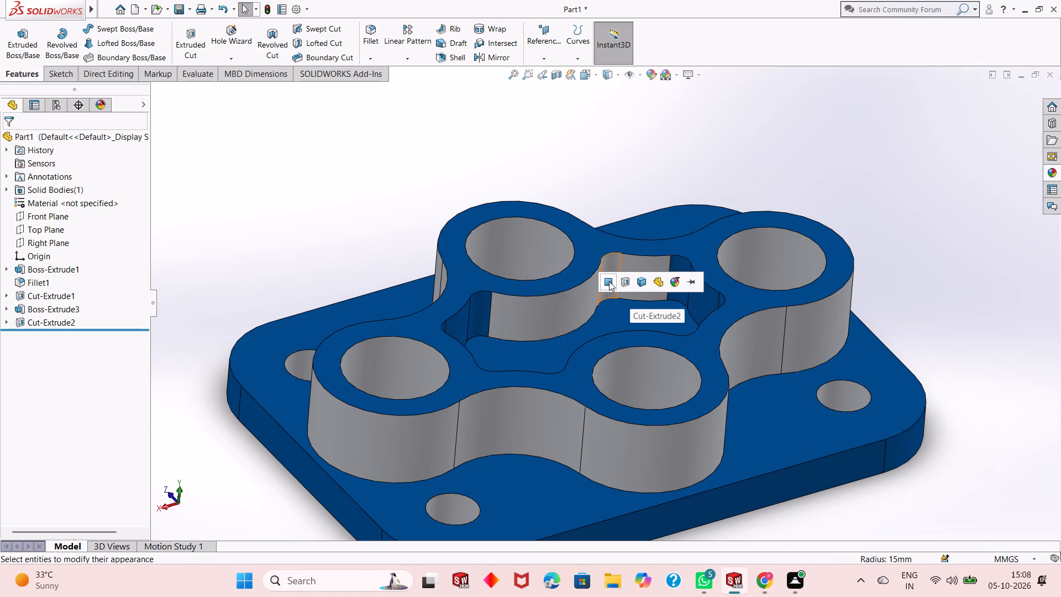
click(609, 281)
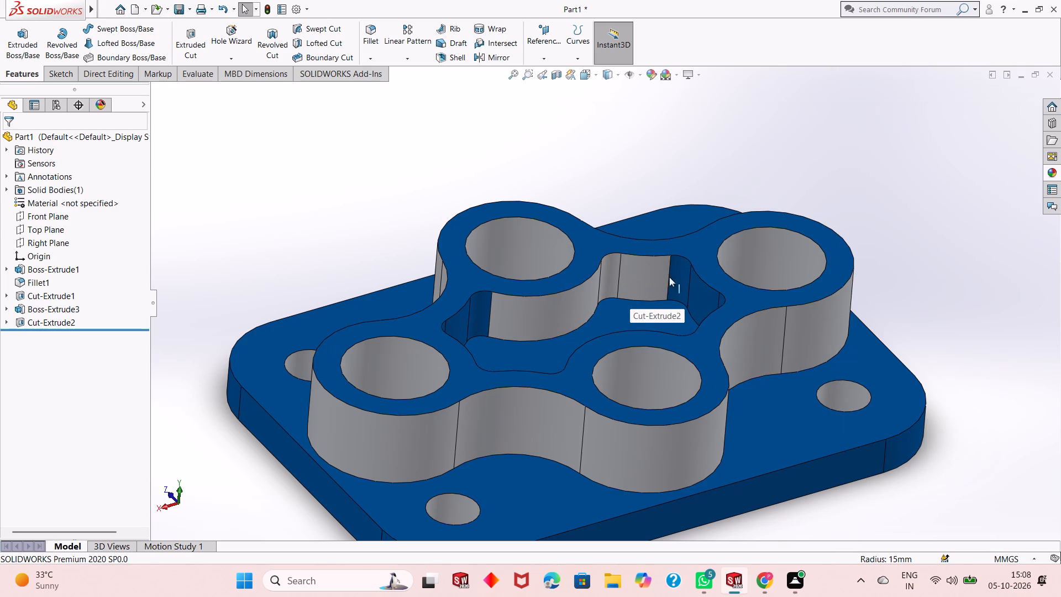
click(1055, 169)
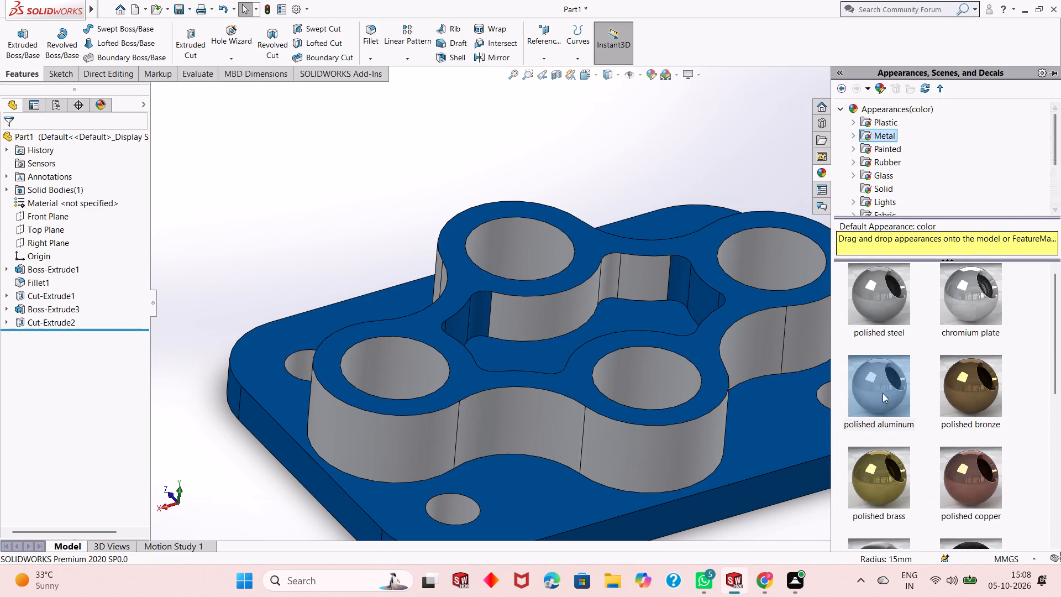
drag(881, 397, 683, 285)
click(683, 285)
click(1050, 176)
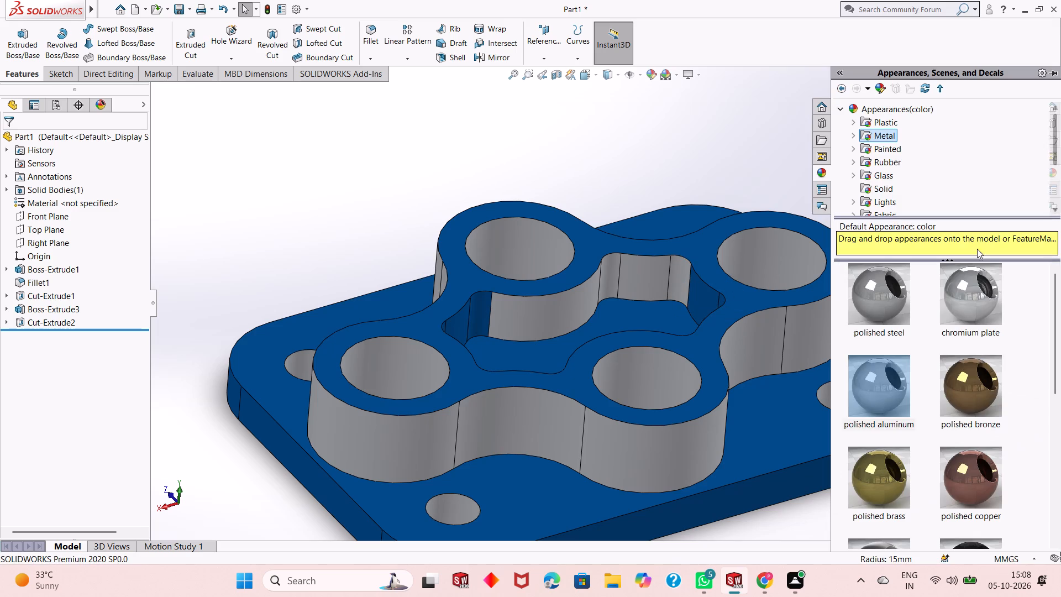
drag(889, 394, 700, 307)
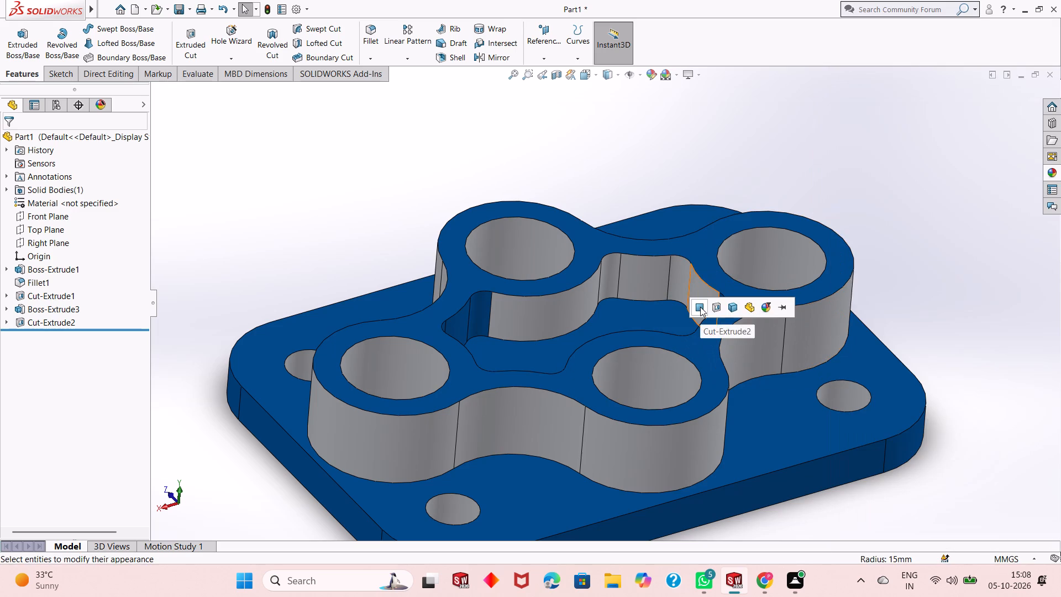
click(700, 307)
Continue around the pocket, applying polished aluminum to the next narrow corner face and the flat end wall beside it.
middle_drag(663, 341, 705, 301)
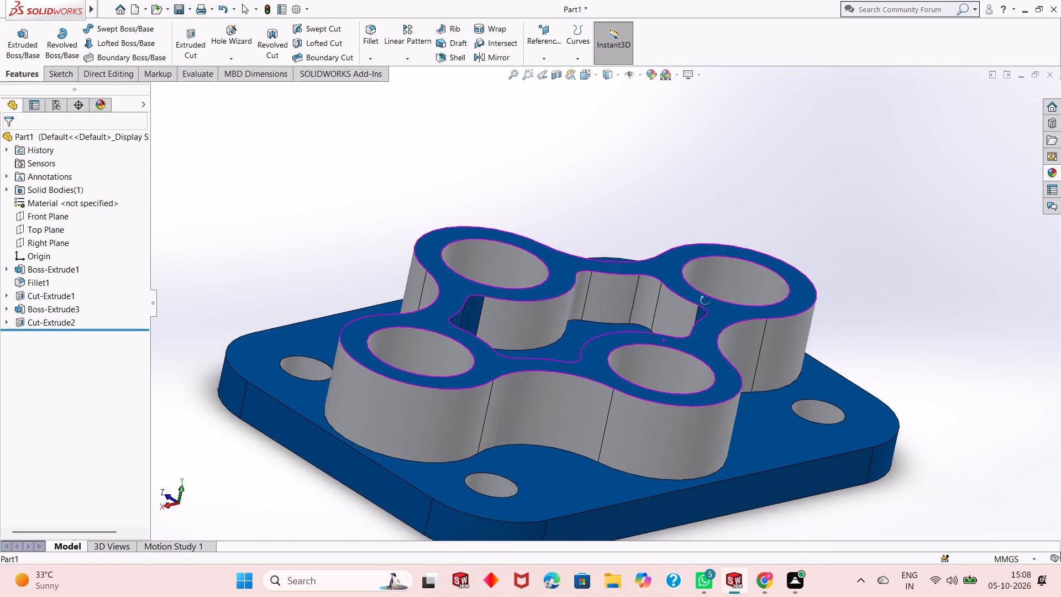
middle_drag(705, 301, 784, 424)
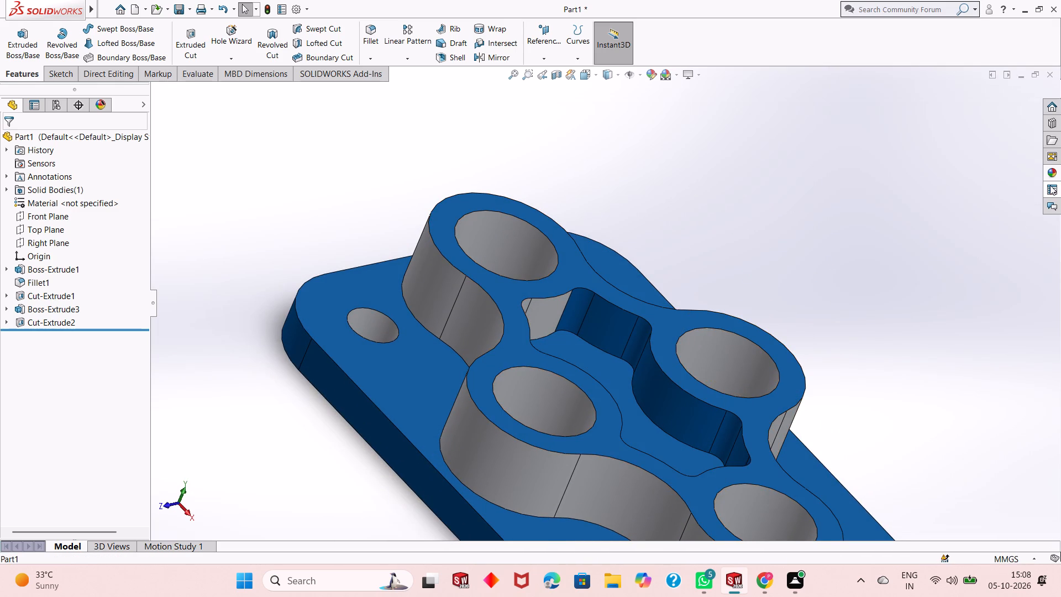
click(1051, 174)
drag(891, 384, 610, 318)
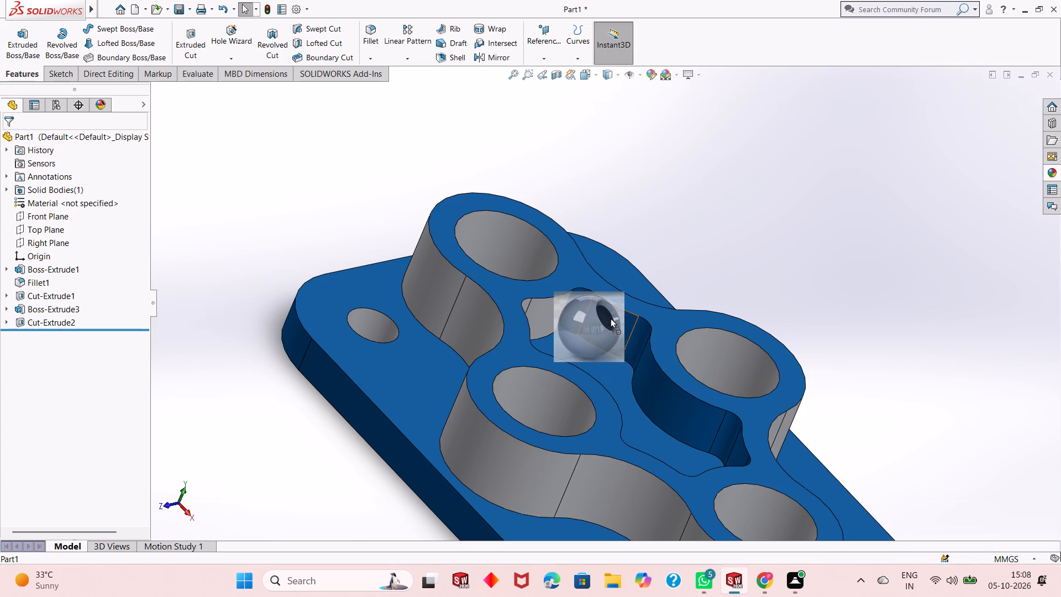
drag(610, 318, 576, 311)
click(576, 311)
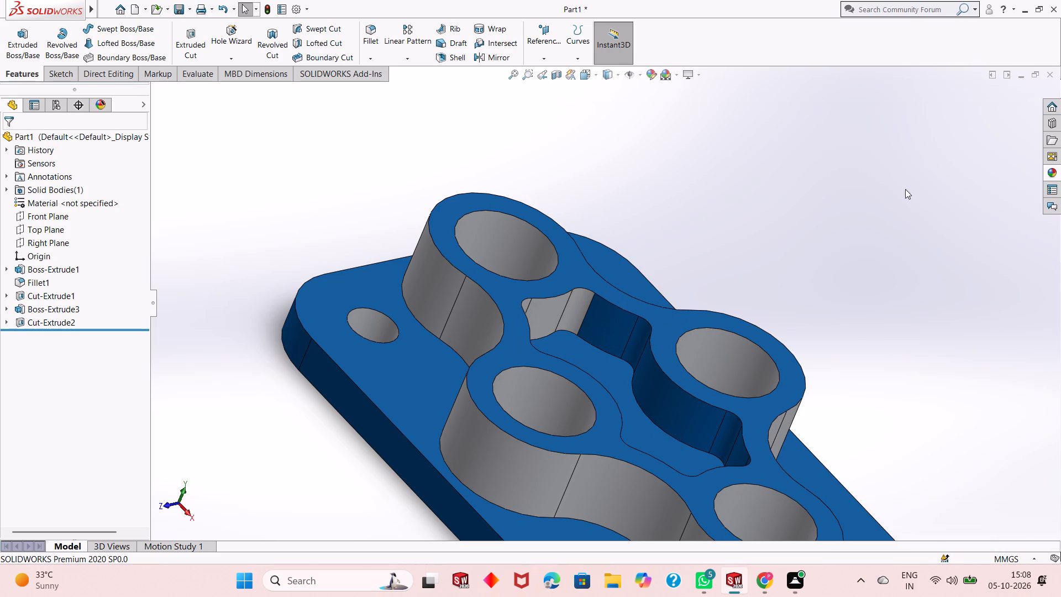
click(1055, 171)
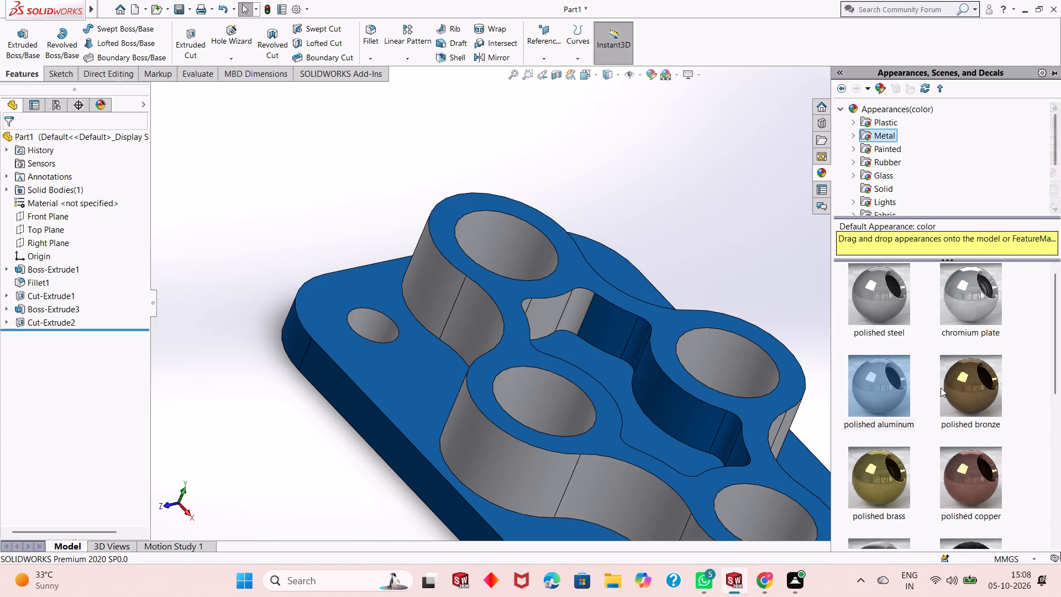
drag(894, 387, 621, 329)
click(621, 329)
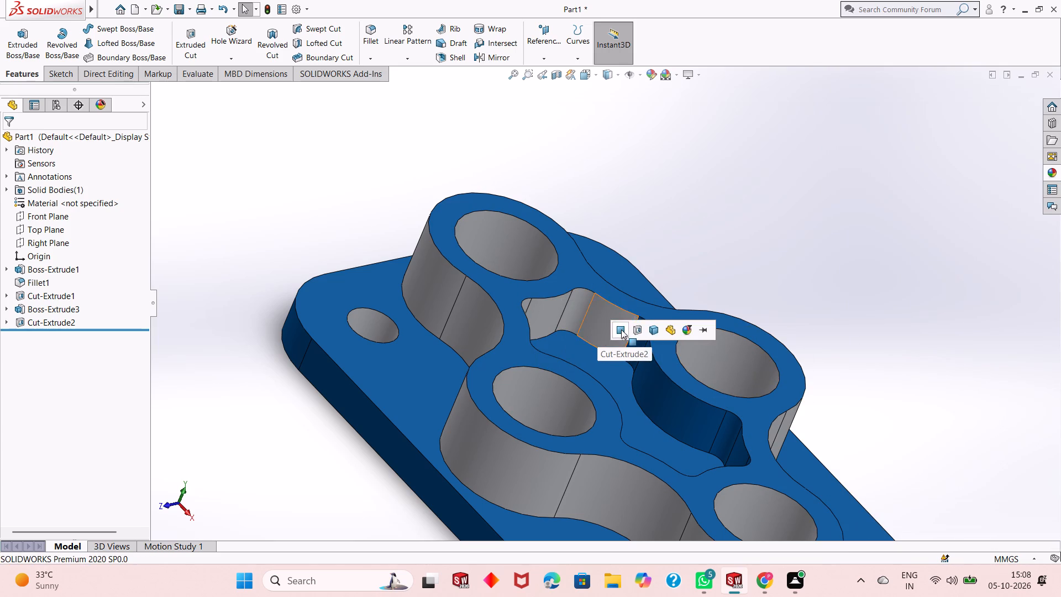
Apply polished aluminum to the long curved pocket wall around the ring next to the finished flat end wall.
scroll(650, 383, up, 2)
middle_drag(667, 382, 692, 401)
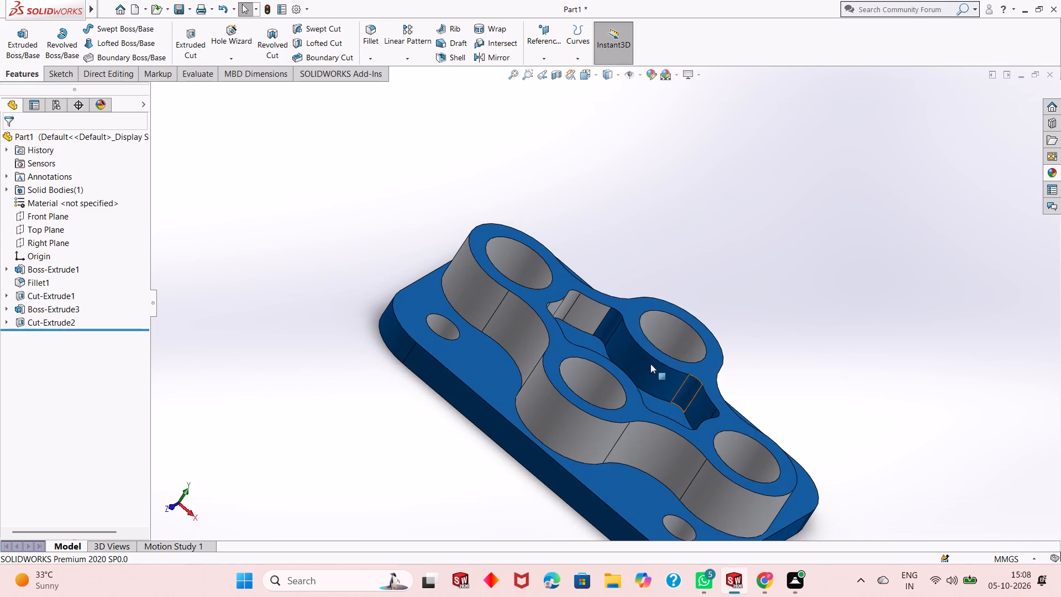
scroll(646, 333, down, 1)
click(1053, 171)
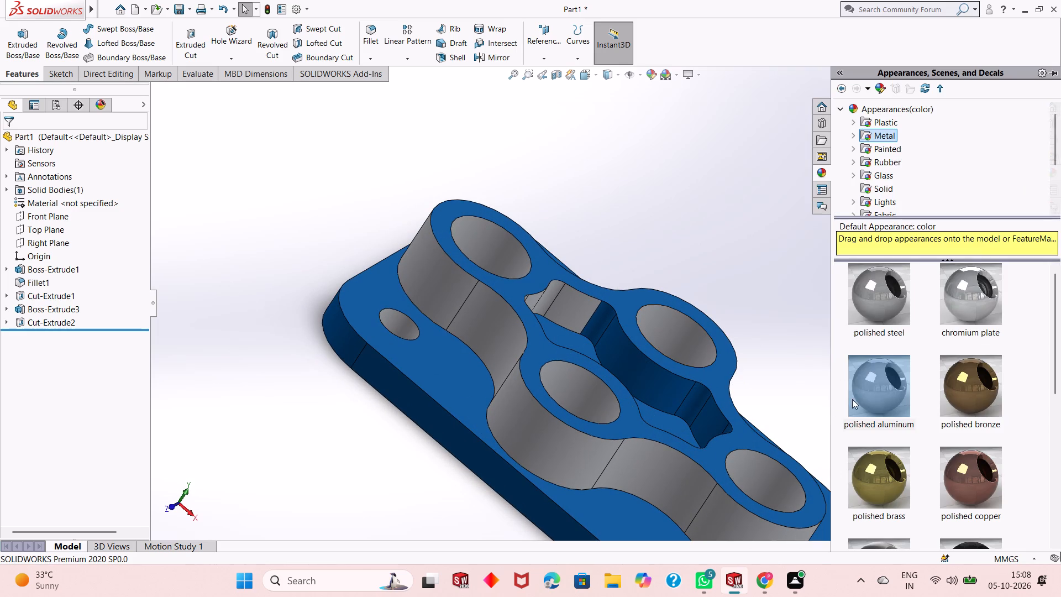
drag(865, 399, 653, 391)
click(653, 391)
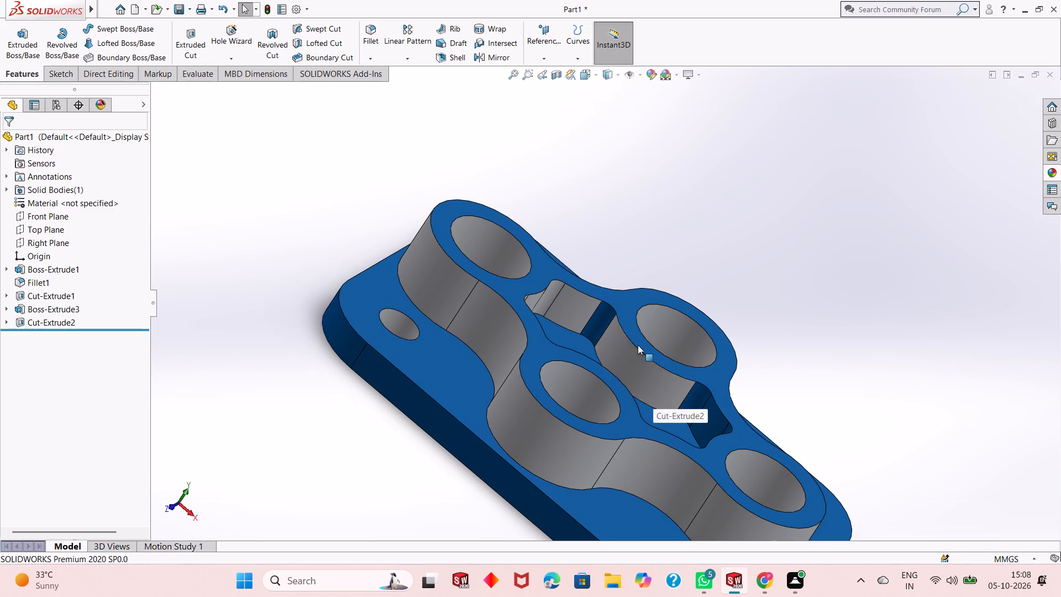
Apply the polished aluminum appearance to the narrow corner face beside the finished flat back wall of the pocket.
scroll(638, 345, down, 4)
click(1048, 176)
drag(870, 389, 808, 365)
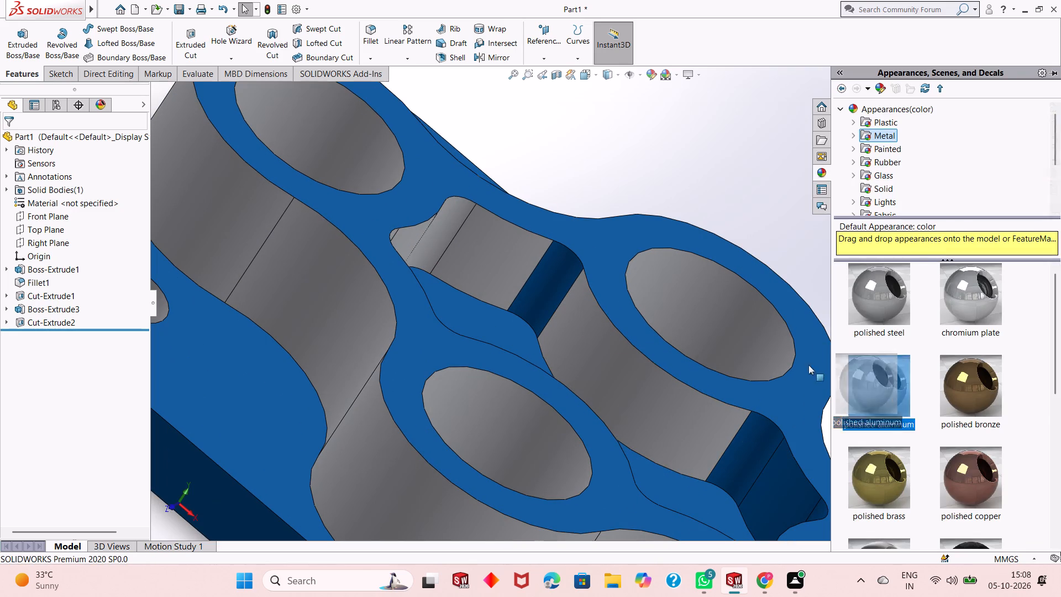
drag(808, 365, 545, 286)
click(545, 286)
scroll(556, 314, up, 3)
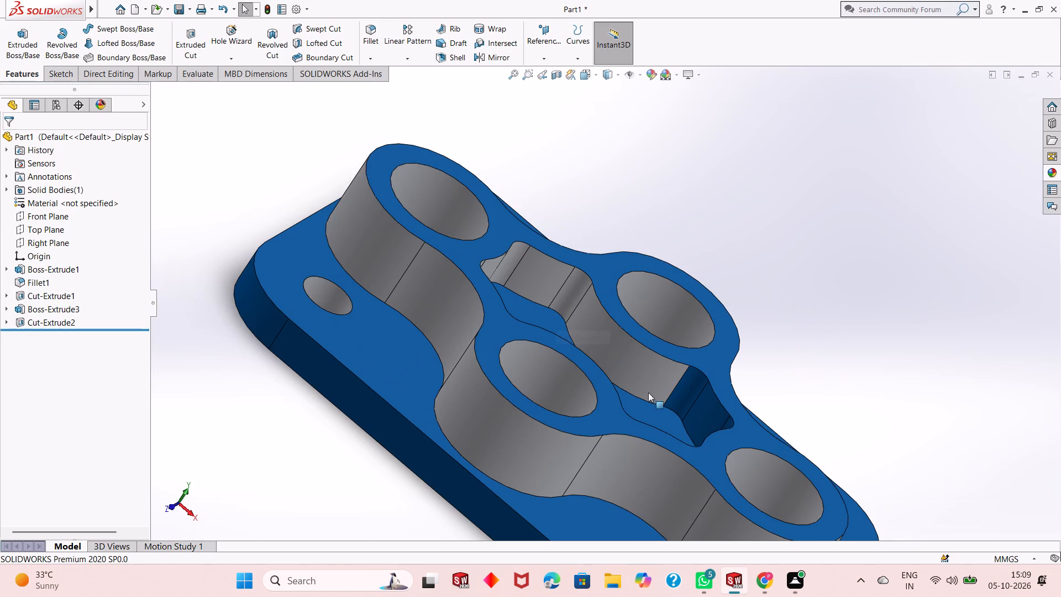
Apply polished aluminum to the narrow corner face at the far end of the curved ring wall and the flat pocket wall beside it.
scroll(722, 438, down, 2)
middle_drag(712, 389, 785, 462)
scroll(717, 432, up, 3)
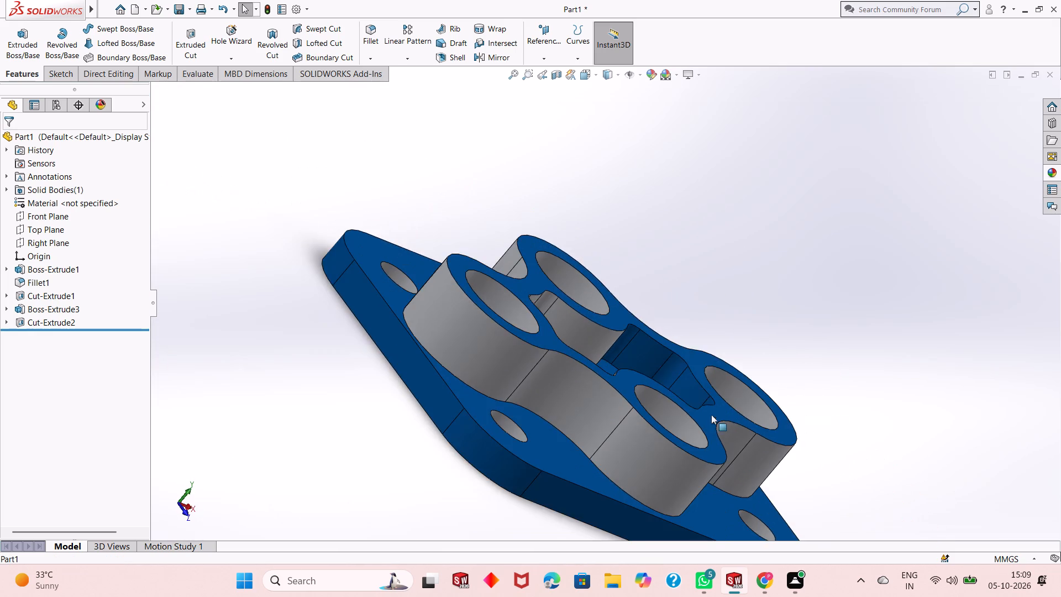
middle_drag(713, 407, 731, 484)
middle_drag(734, 427, 665, 368)
scroll(774, 324, down, 1)
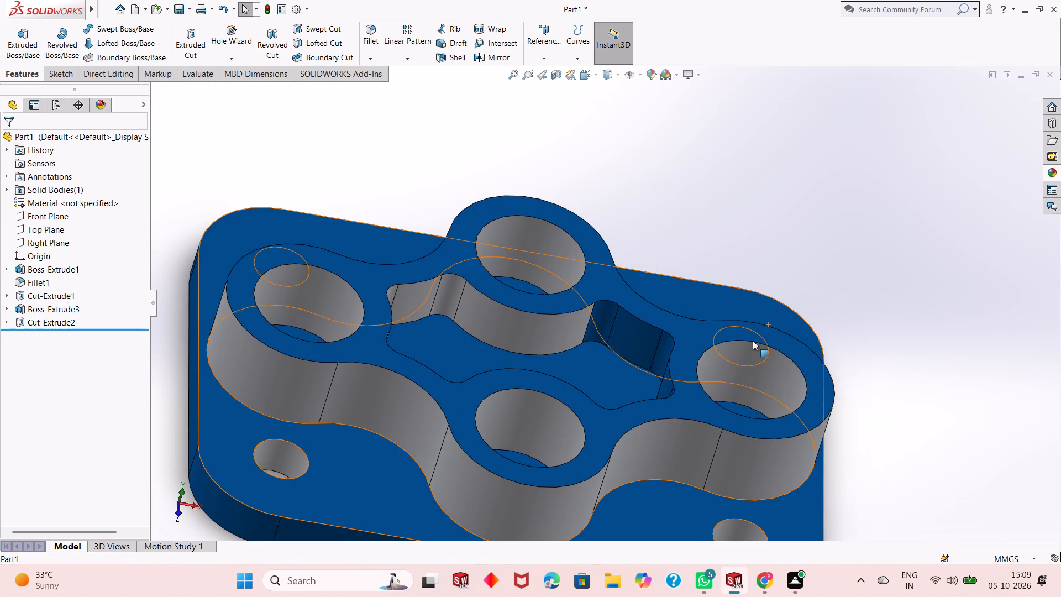
click(1051, 172)
drag(887, 381, 600, 324)
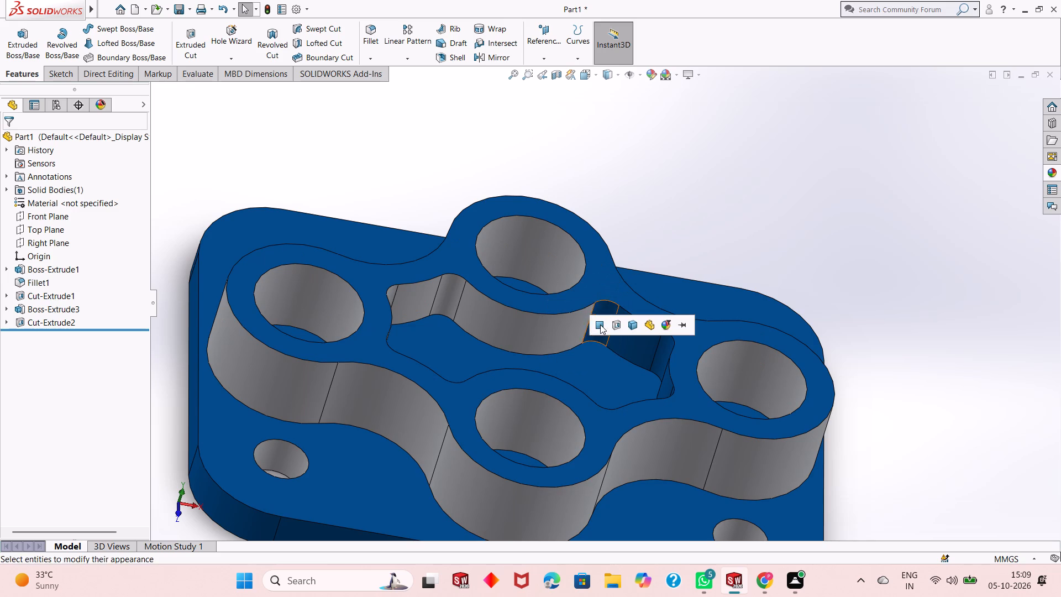
click(600, 324)
click(1057, 172)
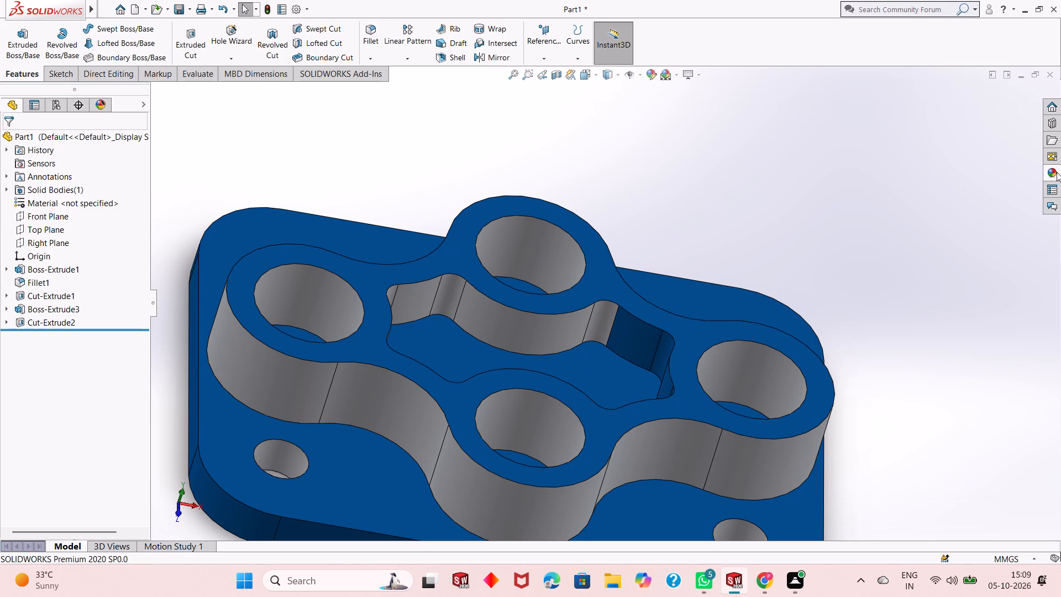
drag(899, 386, 651, 338)
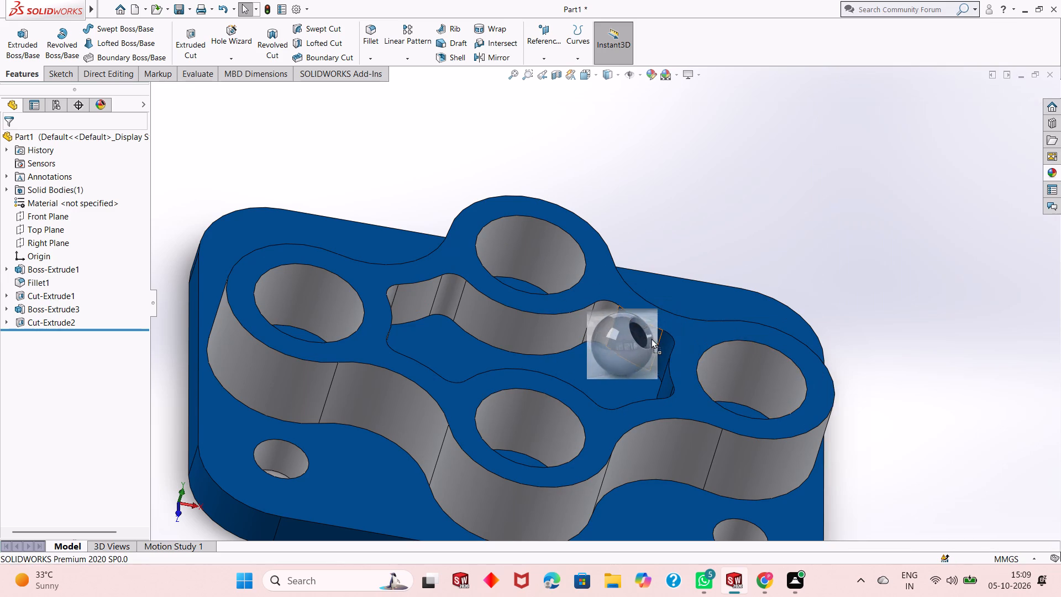
drag(651, 338, 650, 339)
click(650, 339)
Apply polished aluminum to the next unfinished flat pocket wall and the narrow corner face joining it to the finished wall.
scroll(649, 368, up, 1)
middle_drag(649, 368, 660, 337)
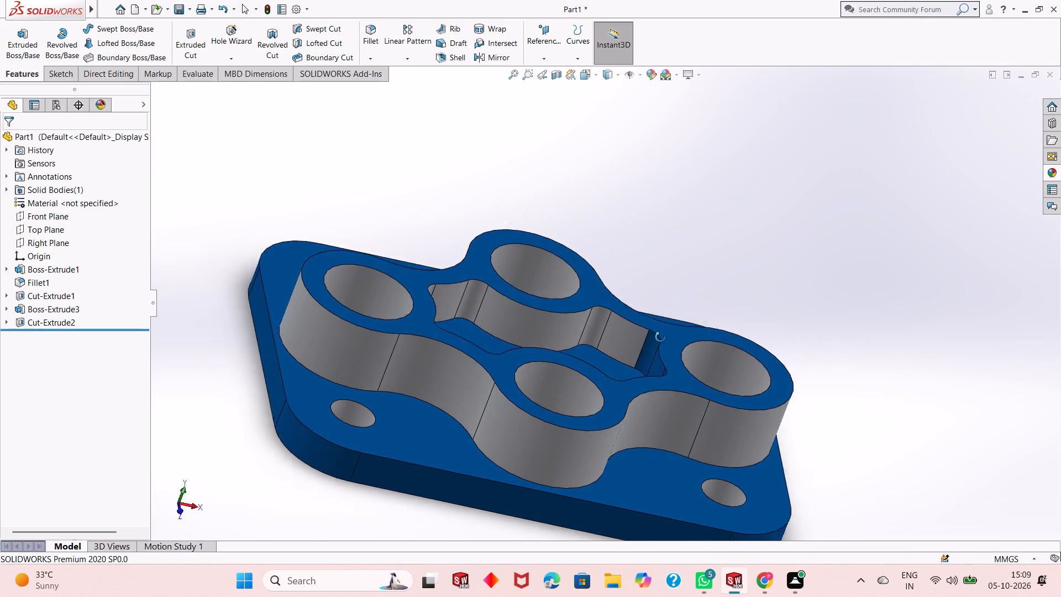
middle_drag(660, 337, 709, 423)
scroll(644, 340, down, 1)
click(1053, 172)
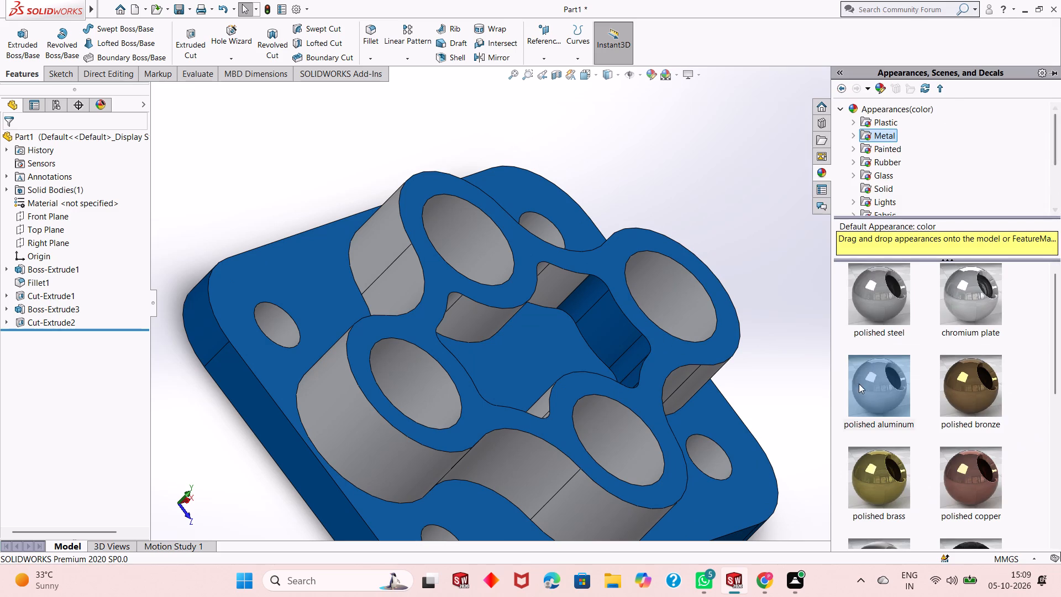
drag(876, 381, 608, 329)
click(608, 329)
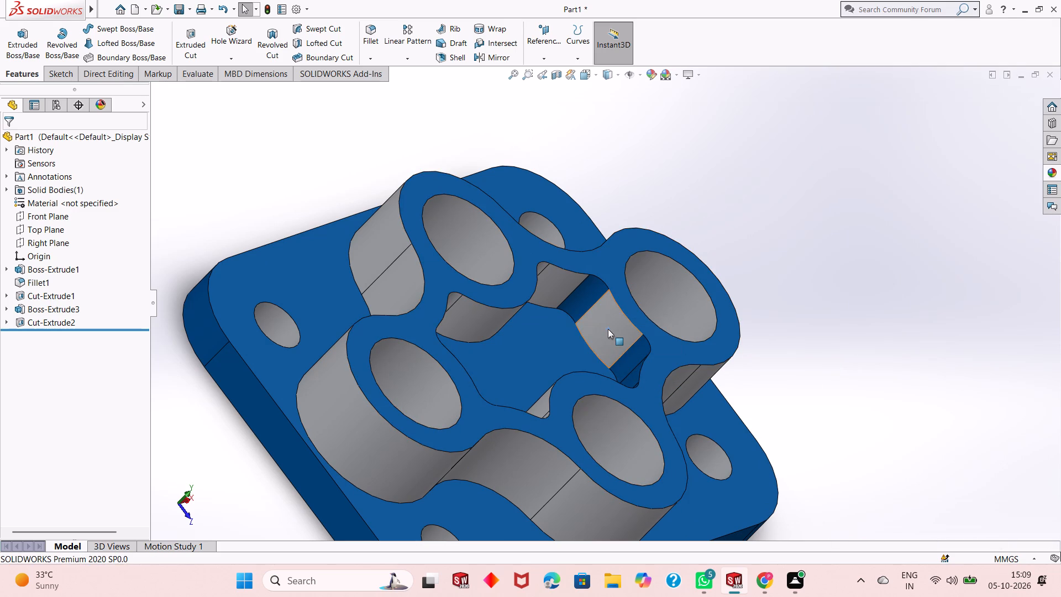
click(1053, 172)
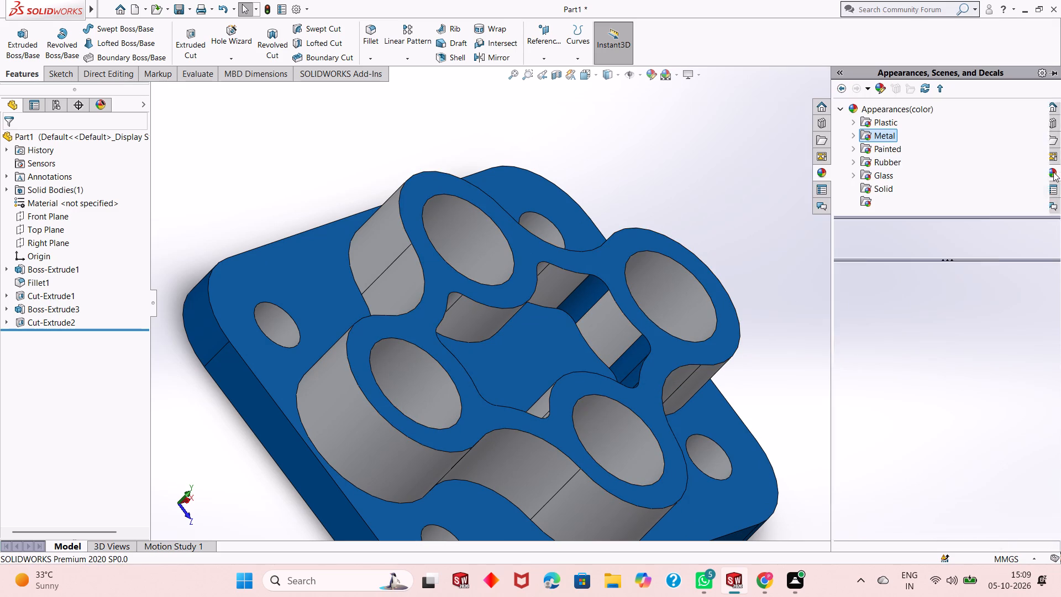
drag(881, 387, 588, 301)
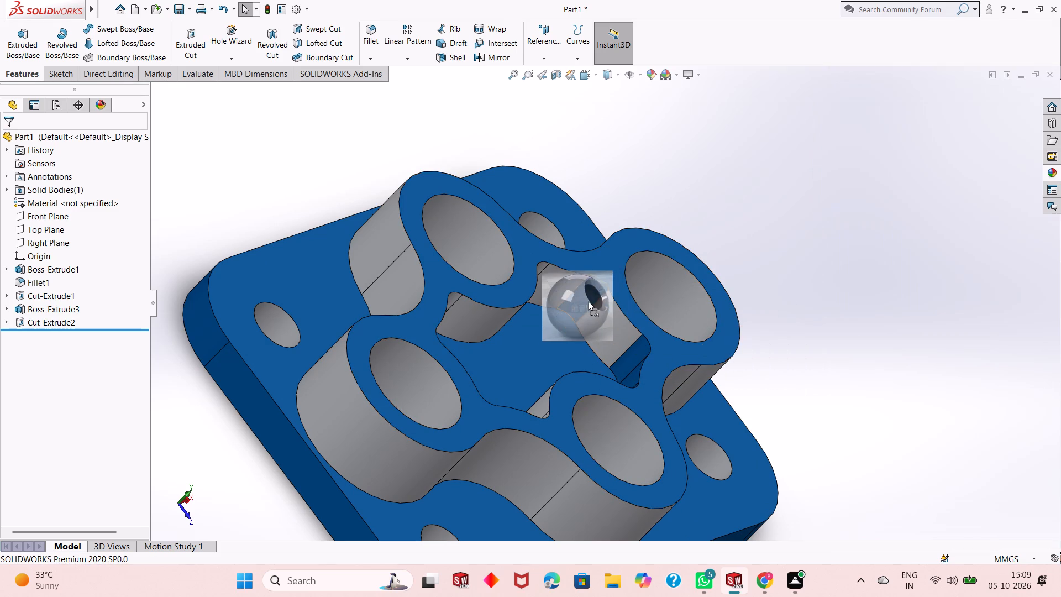
drag(588, 301, 587, 301)
click(587, 301)
Apply polished aluminum face by face to the pocket's last blue flat wall and the two narrow corner faces flanking it.
scroll(632, 360, up, 1)
middle_drag(624, 360, 652, 294)
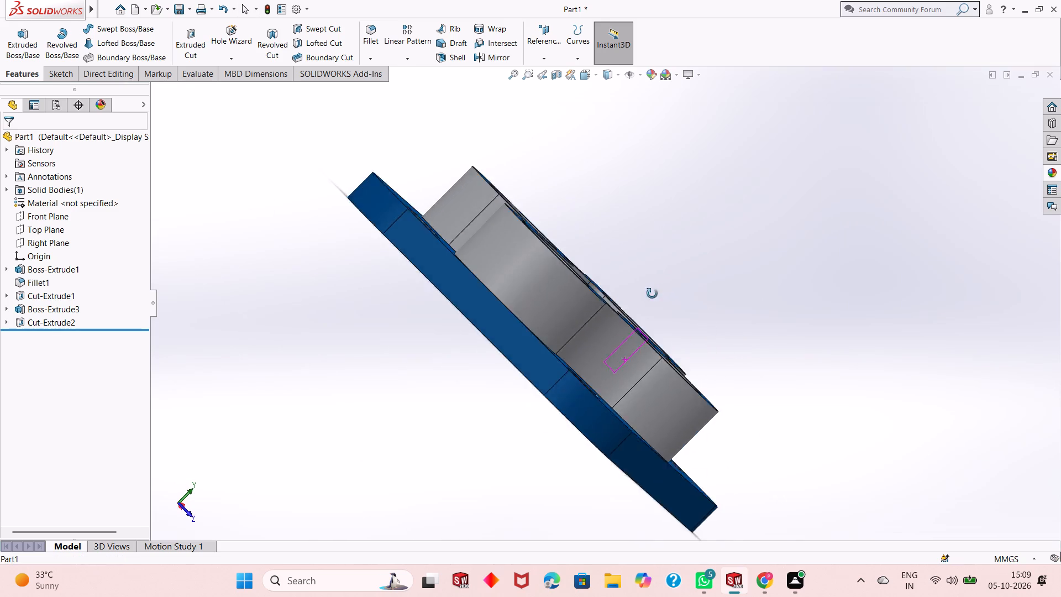
middle_drag(652, 294, 688, 514)
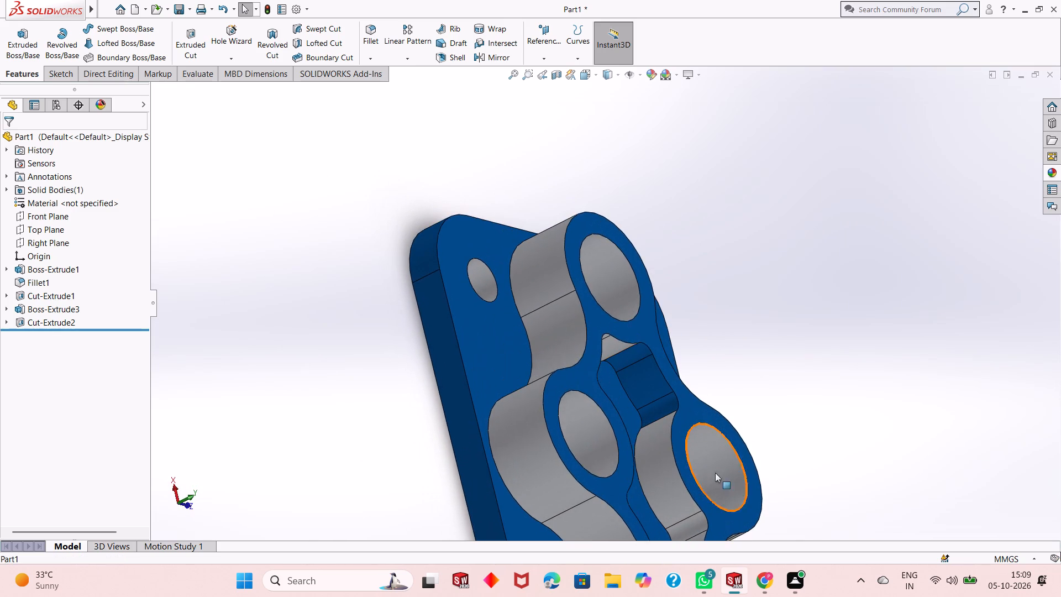
scroll(666, 367, down, 2)
click(1046, 175)
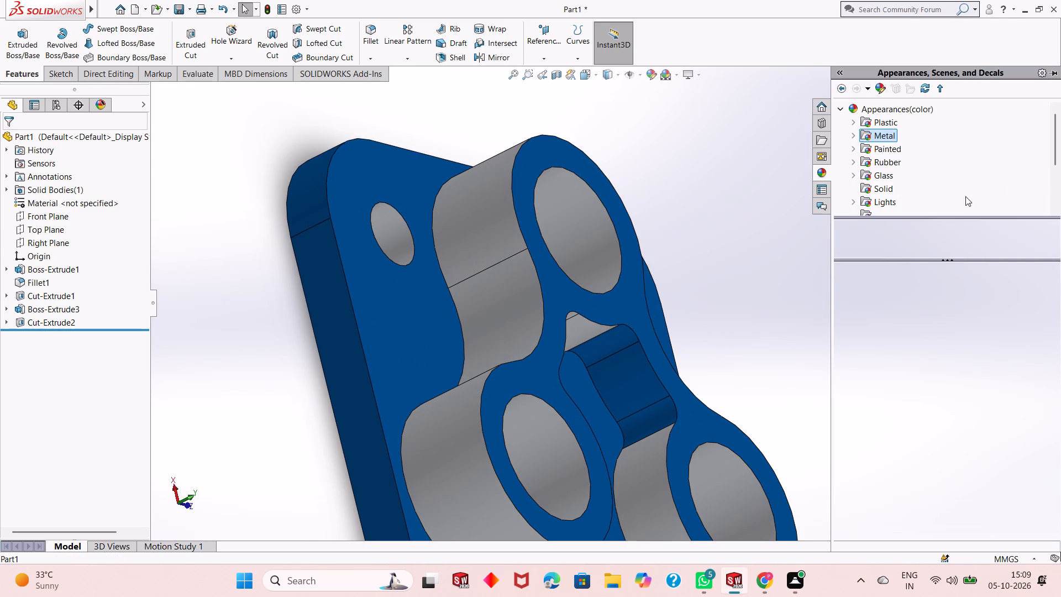
drag(900, 386, 614, 348)
click(614, 348)
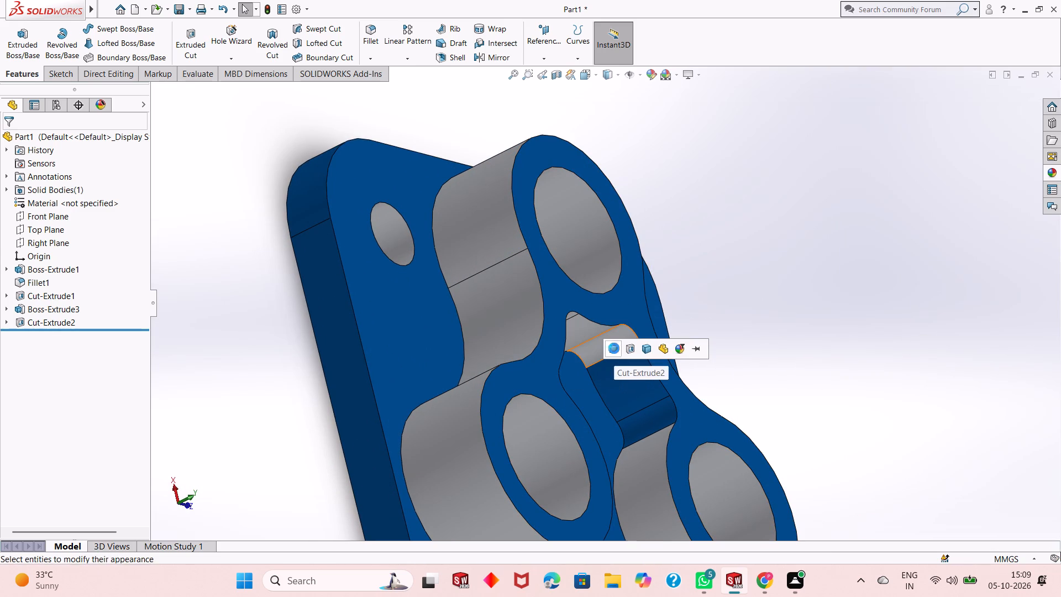
click(1049, 176)
drag(868, 383, 622, 381)
click(622, 381)
scroll(649, 391, up, 2)
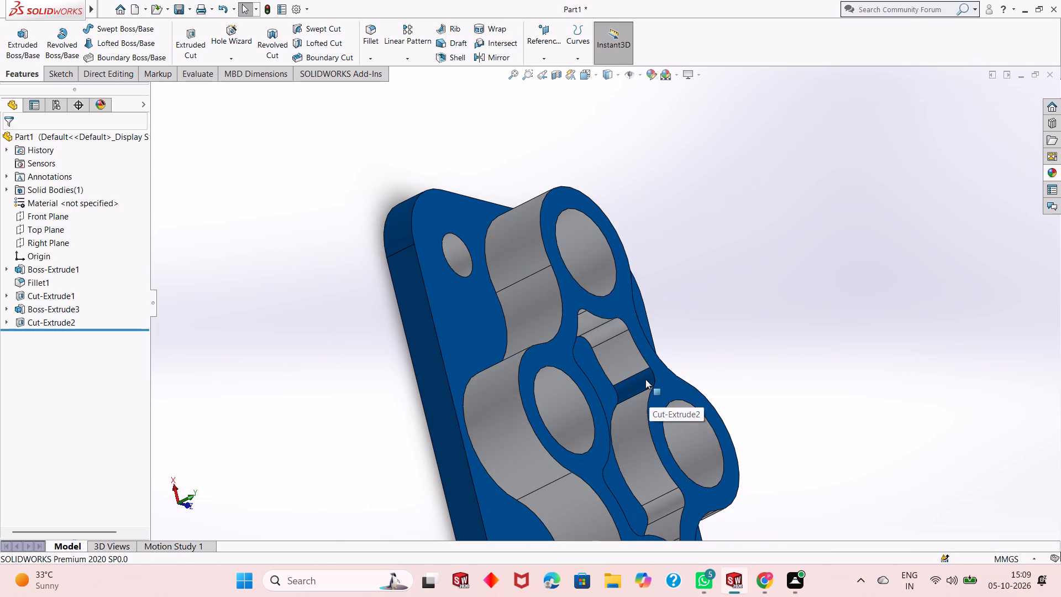
click(1048, 174)
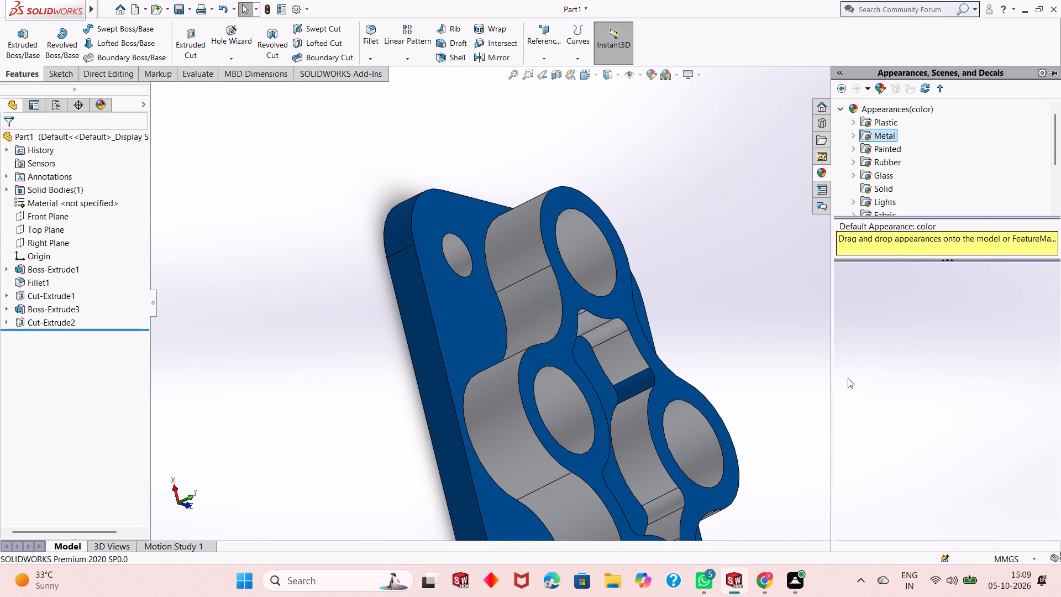
drag(863, 386, 627, 391)
click(627, 391)
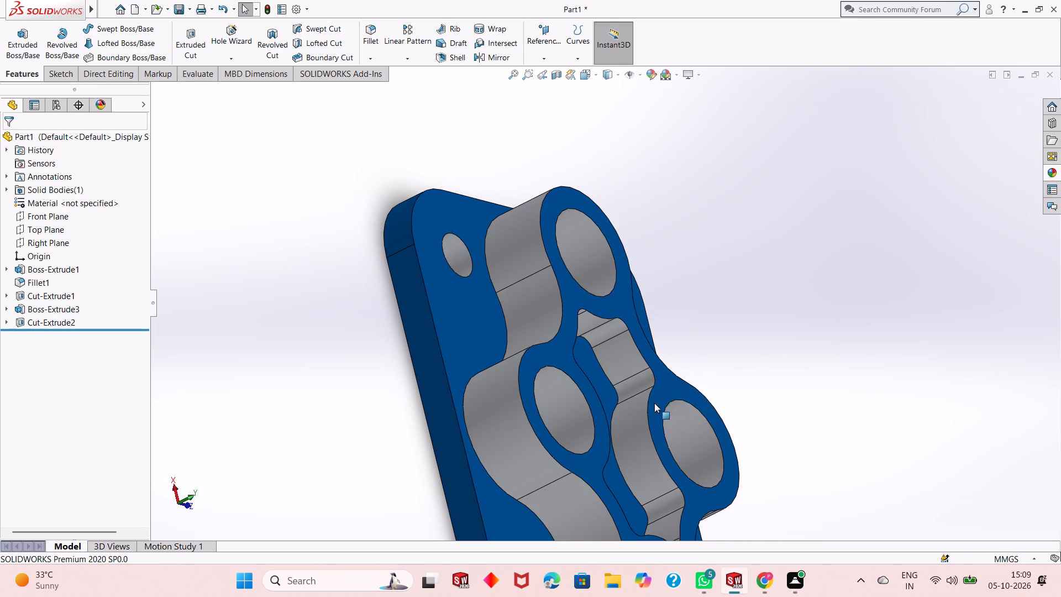
Examine the pocket walls, boss sides and plate underside from several angles for faces still missing the aluminum finish.
scroll(654, 404, up, 2)
middle_drag(641, 395, 634, 360)
scroll(625, 352, down, 2)
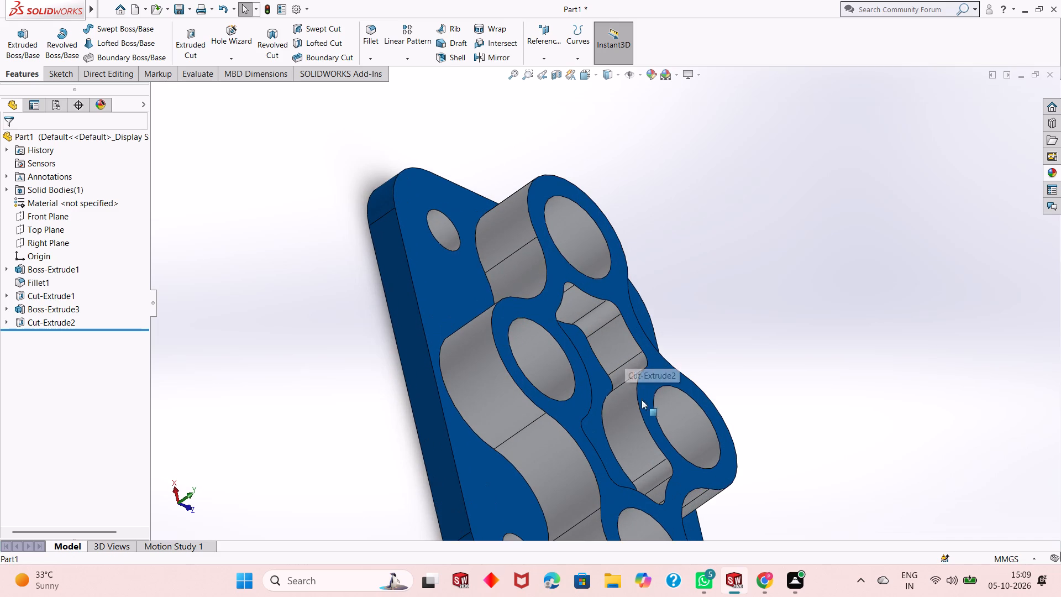
middle_drag(729, 498, 596, 302)
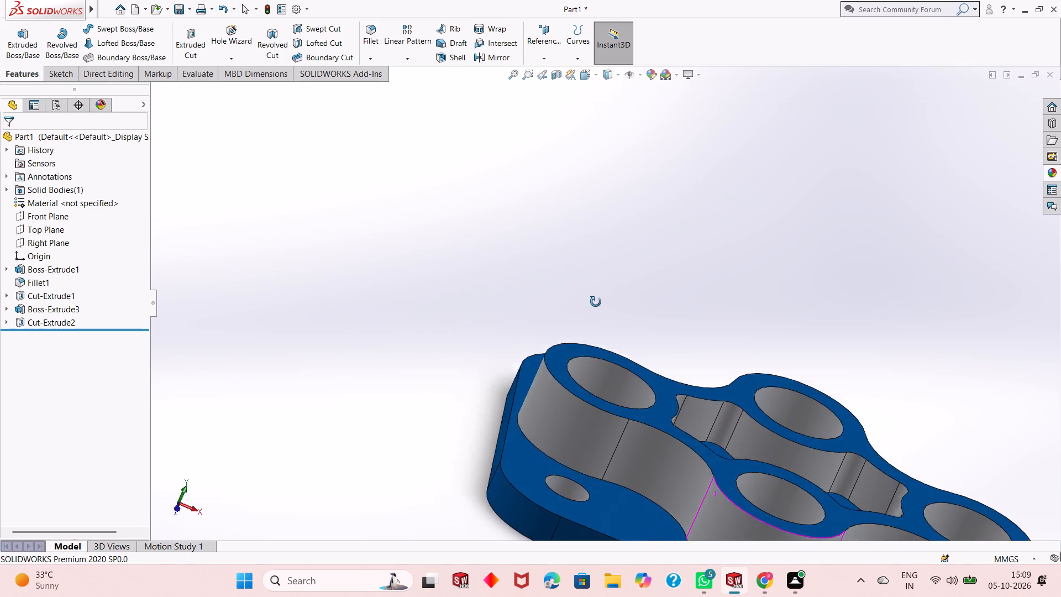
middle_drag(596, 302, 588, 322)
scroll(540, 355, up, 5)
scroll(763, 341, down, 3)
middle_drag(779, 425, 855, 234)
scroll(779, 425, up, 1)
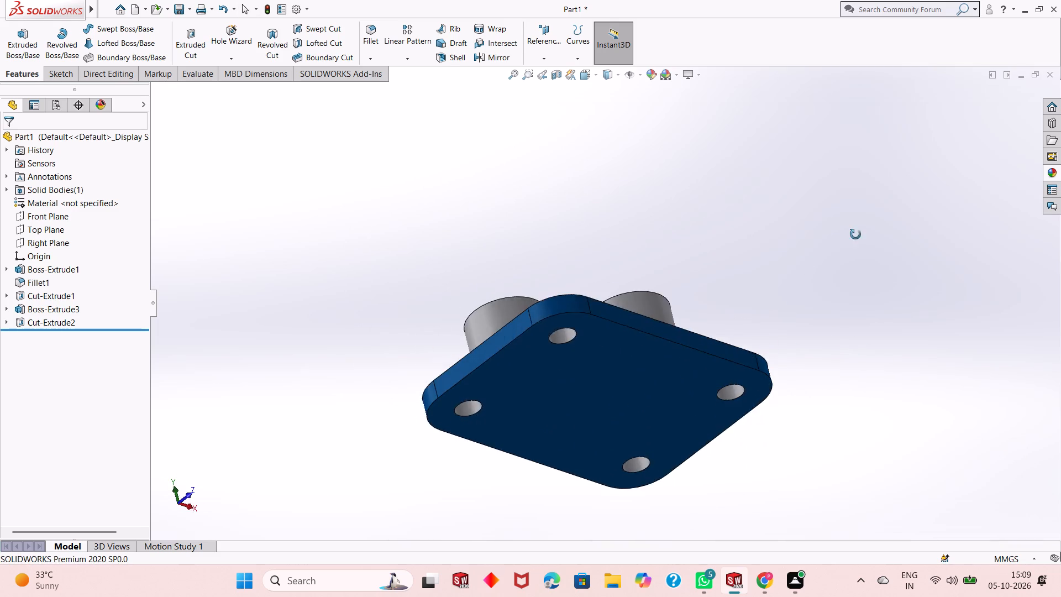
middle_drag(855, 234, 868, 421)
scroll(654, 347, down, 2)
middle_drag(628, 351, 637, 395)
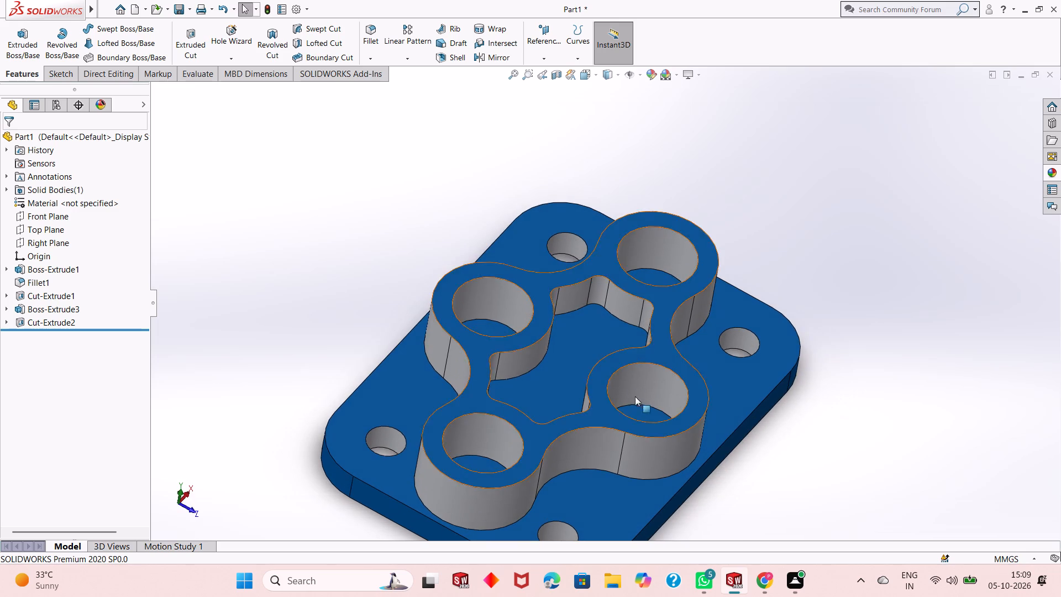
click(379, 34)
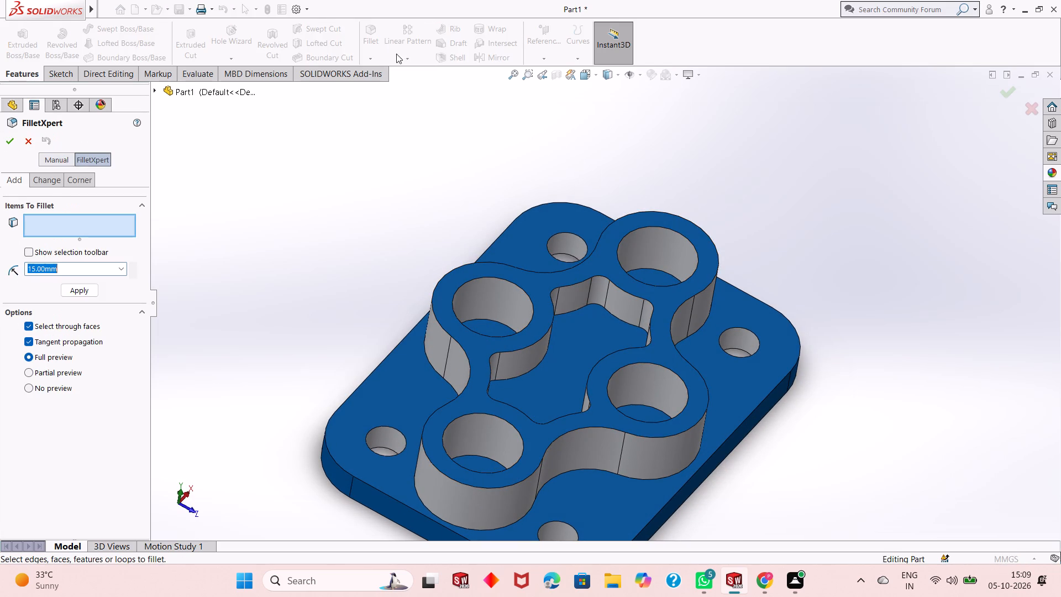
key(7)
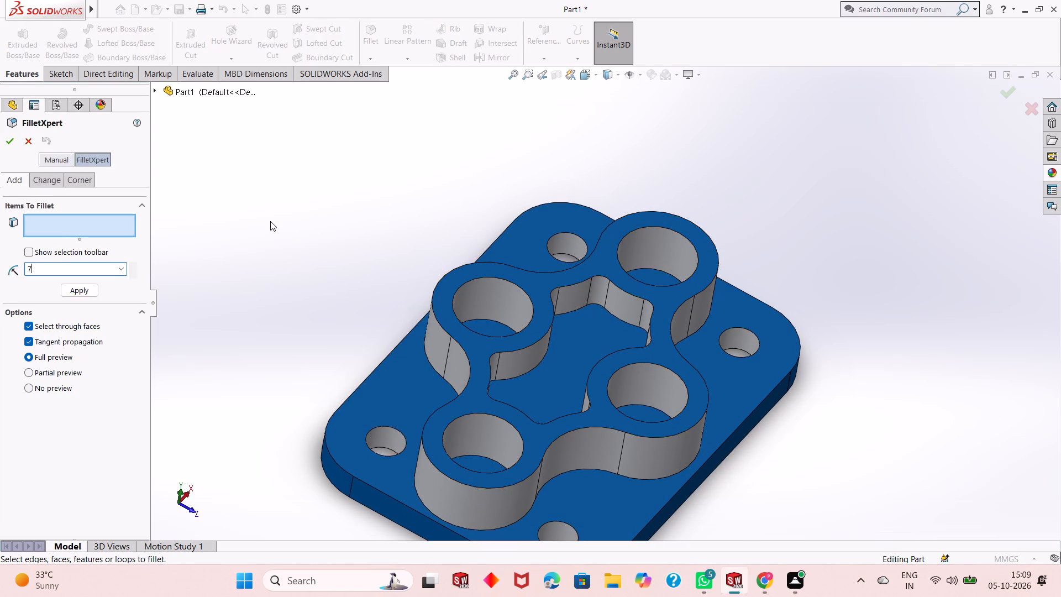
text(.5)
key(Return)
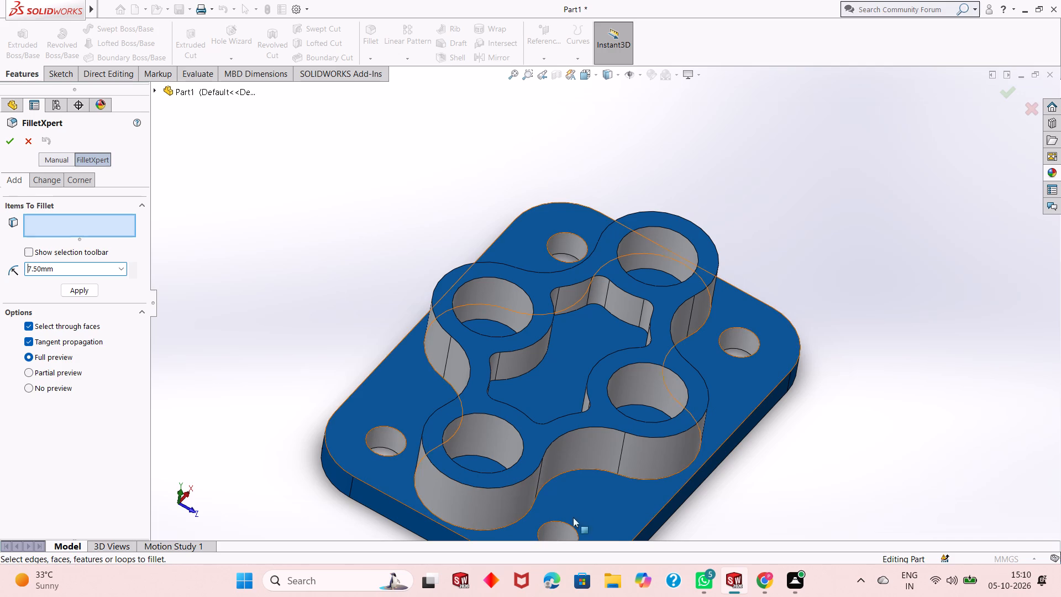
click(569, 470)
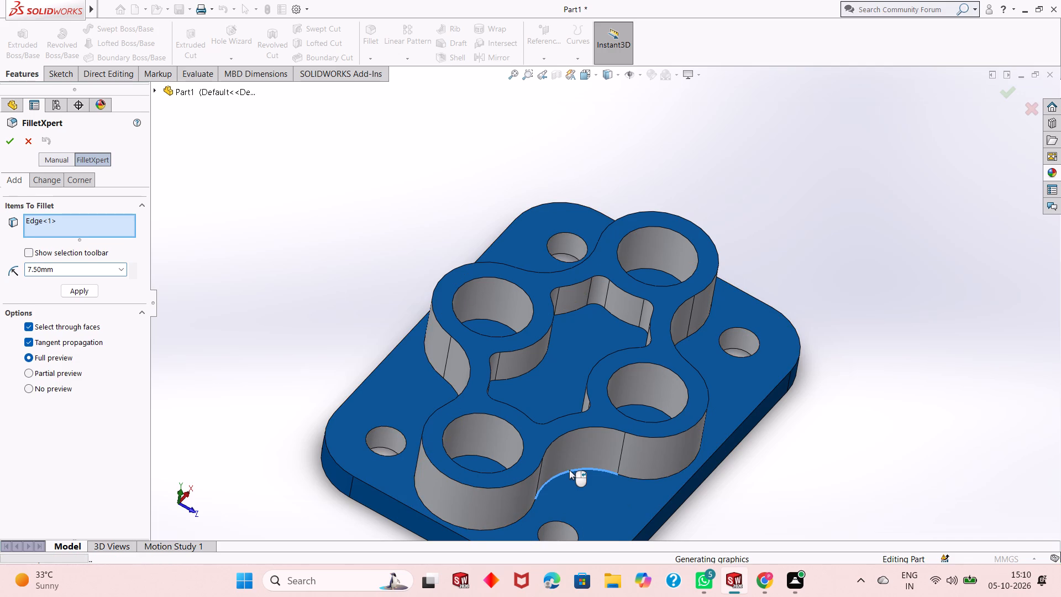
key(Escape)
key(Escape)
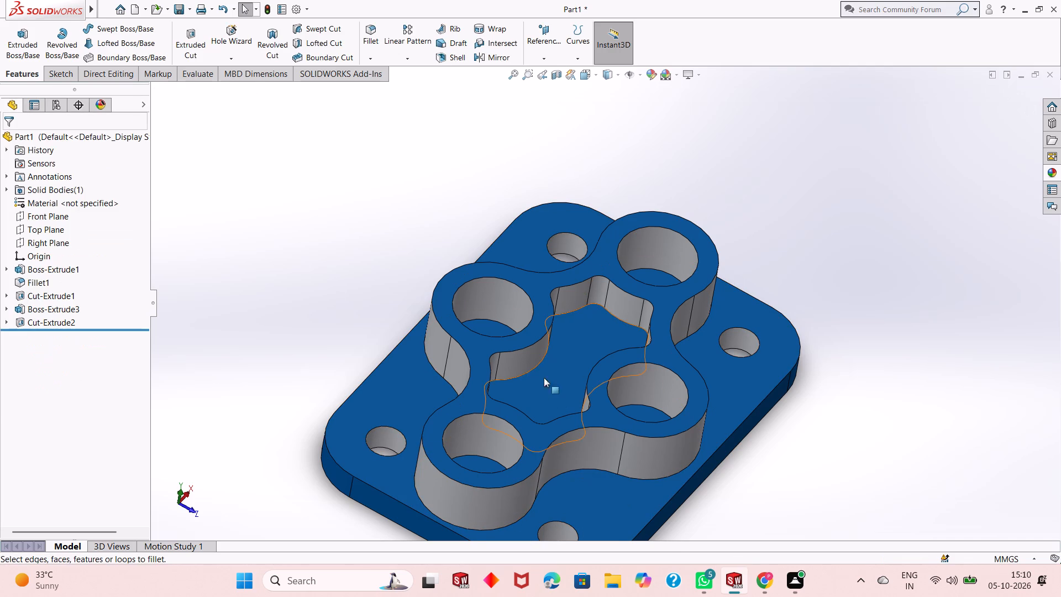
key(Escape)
Review the extrusion definition of the base plate (Boss-Extrude1), leaving its settings as they are.
click(64, 266)
click(75, 232)
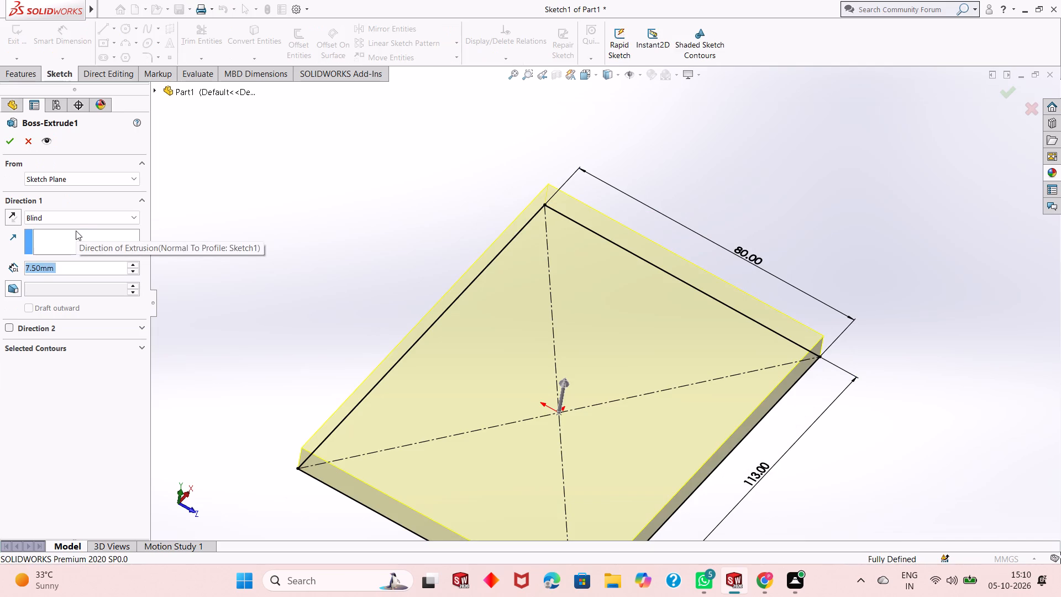
key(Escape)
scroll(535, 407, up, 1)
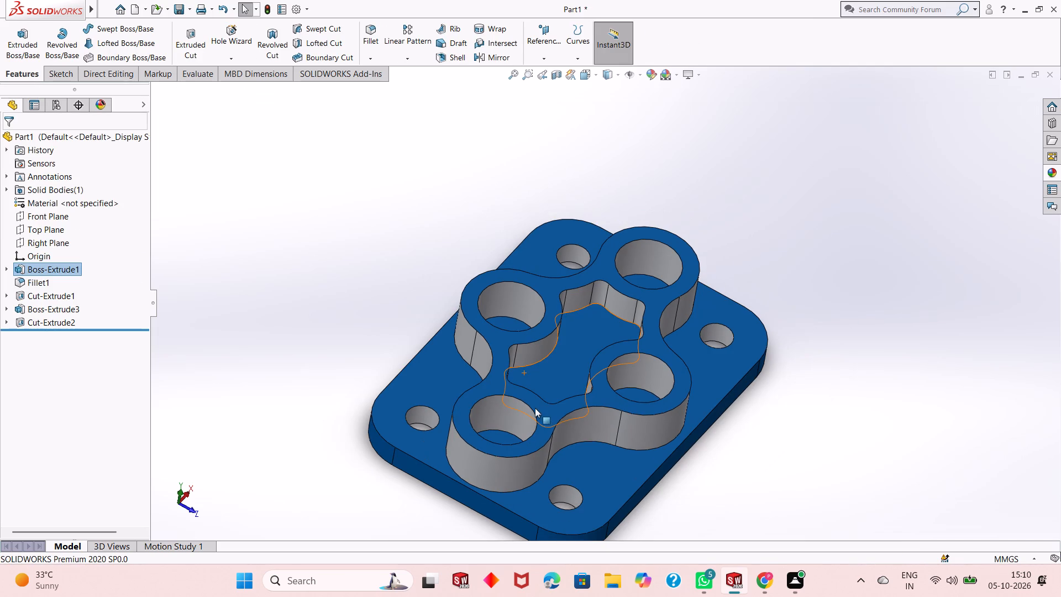
middle_drag(630, 444, 595, 368)
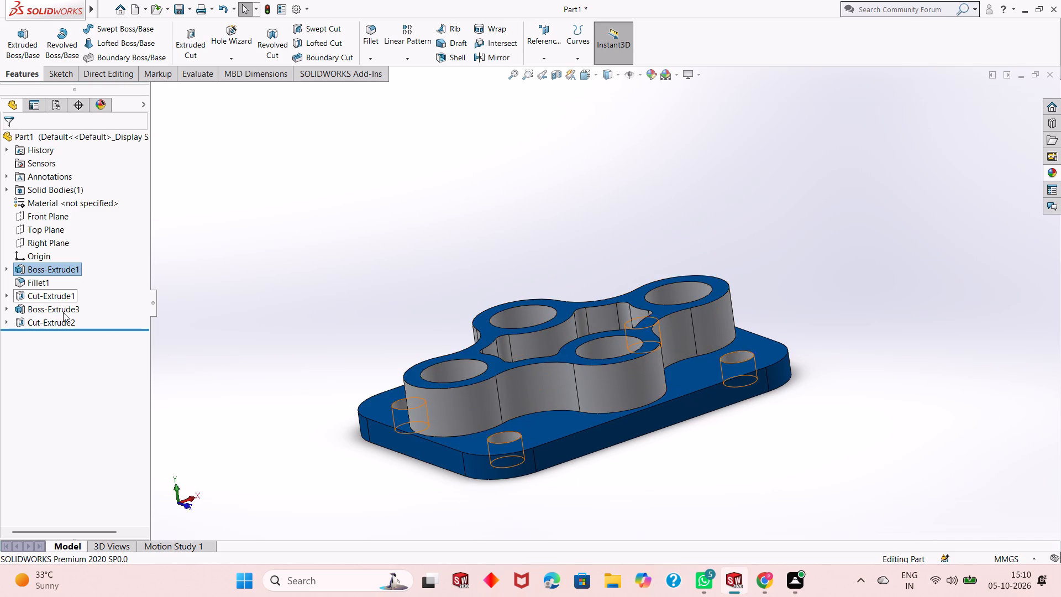
key(Escape)
key(Escape)
click(78, 269)
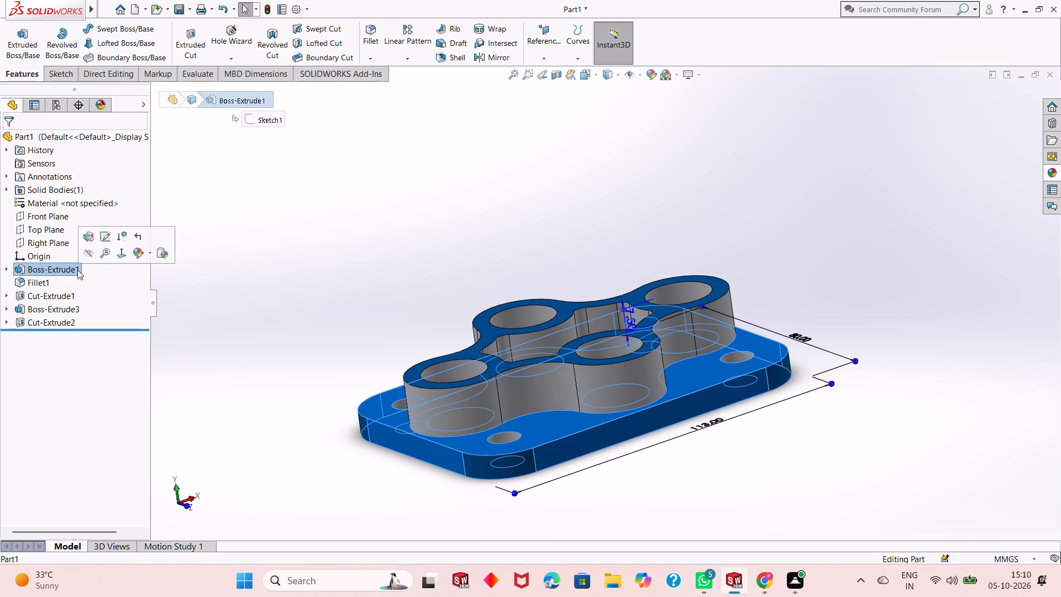
click(93, 240)
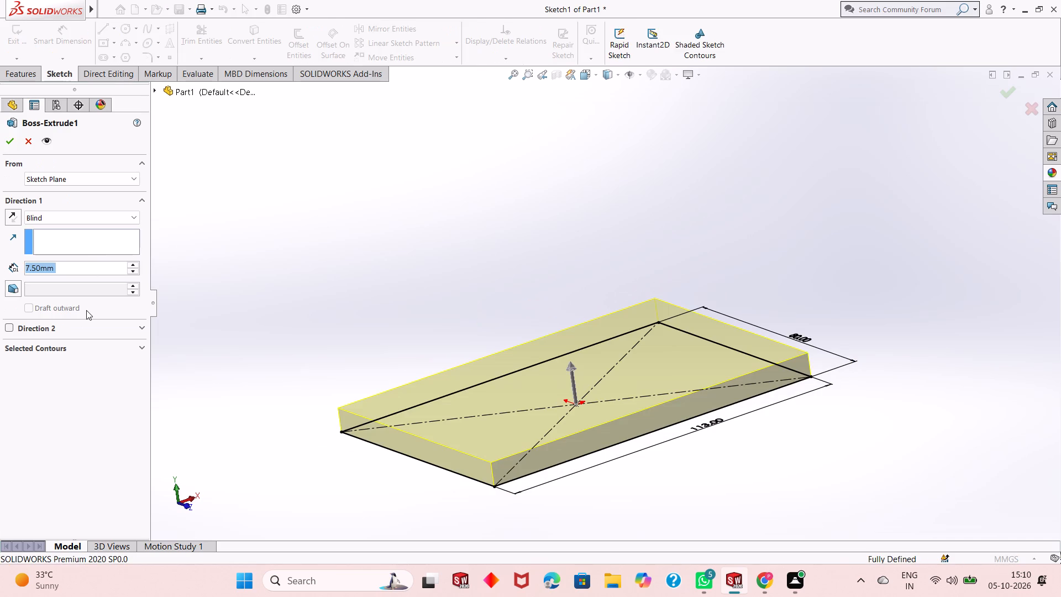
key(Escape)
key(Escape)
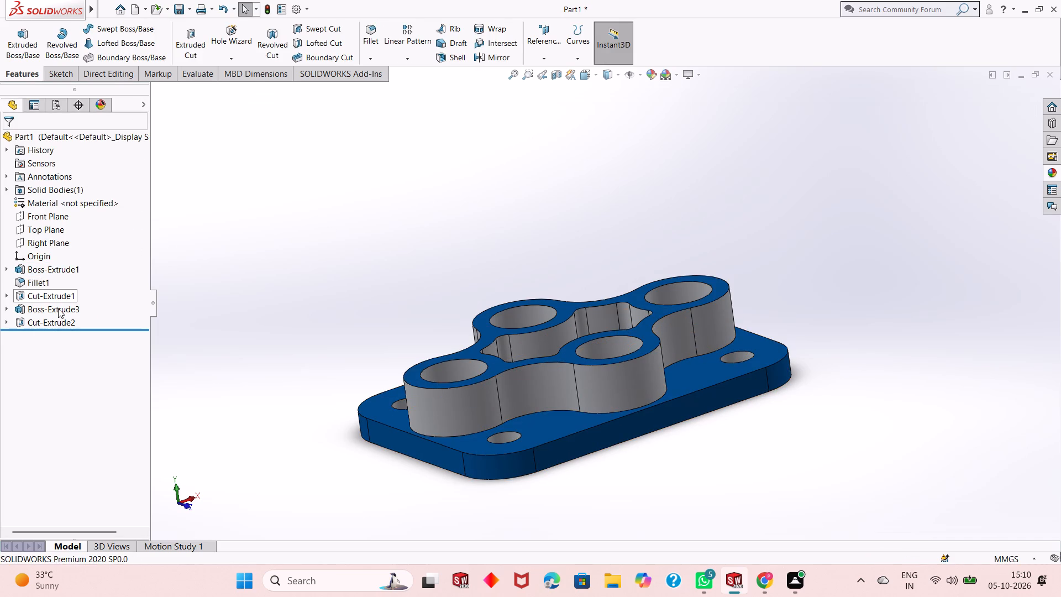
Change the extrusion depth of the four-ring boss (Boss-Extrude3) to 17.5 mm.
click(58, 308)
click(75, 276)
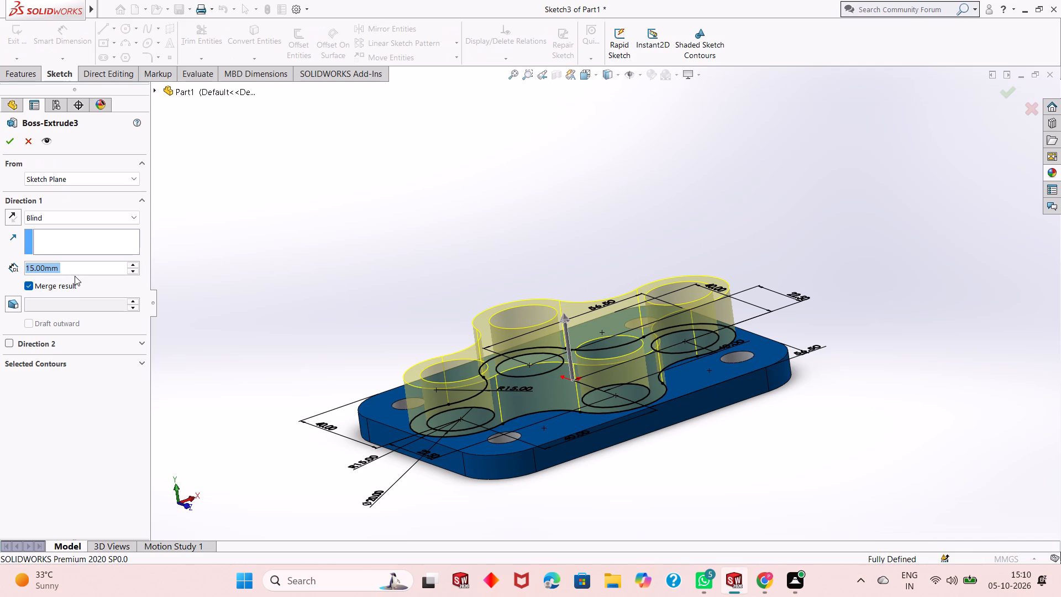
text(17.5)
key(Return)
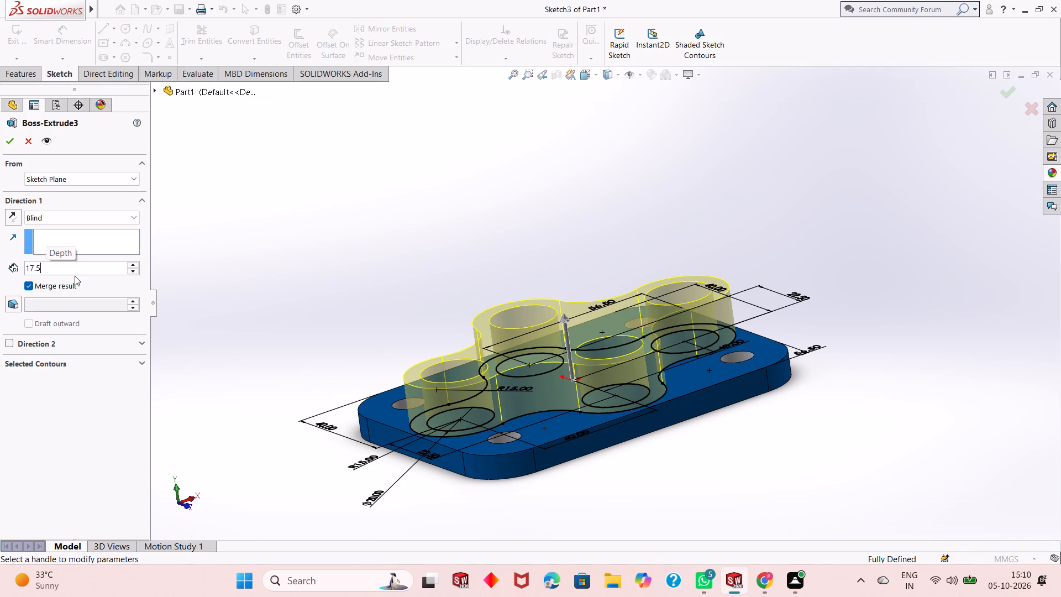
click(7, 134)
click(398, 243)
middle_drag(477, 287, 493, 333)
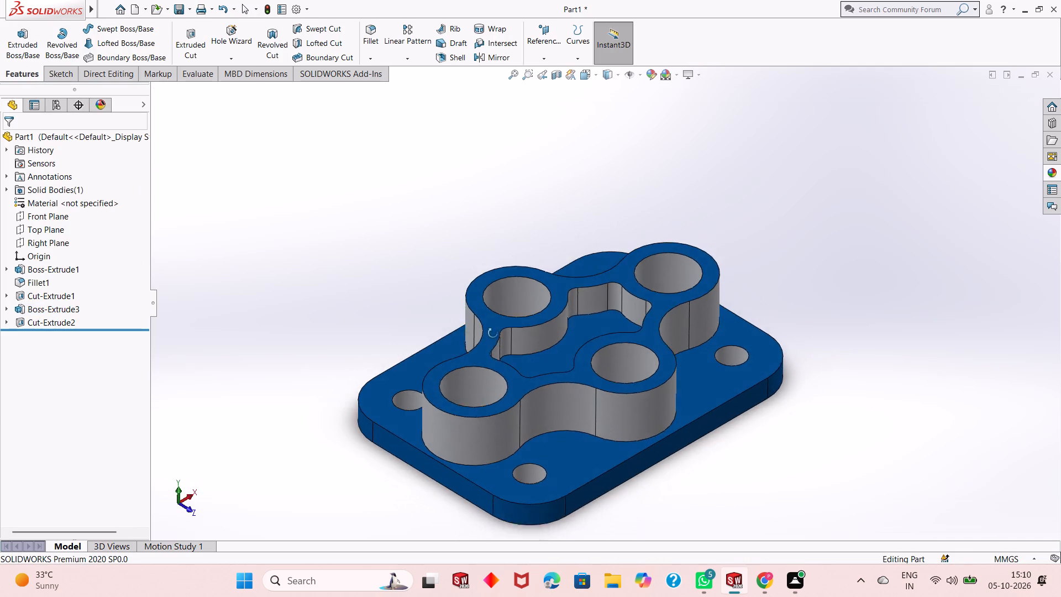
middle_drag(493, 333, 486, 312)
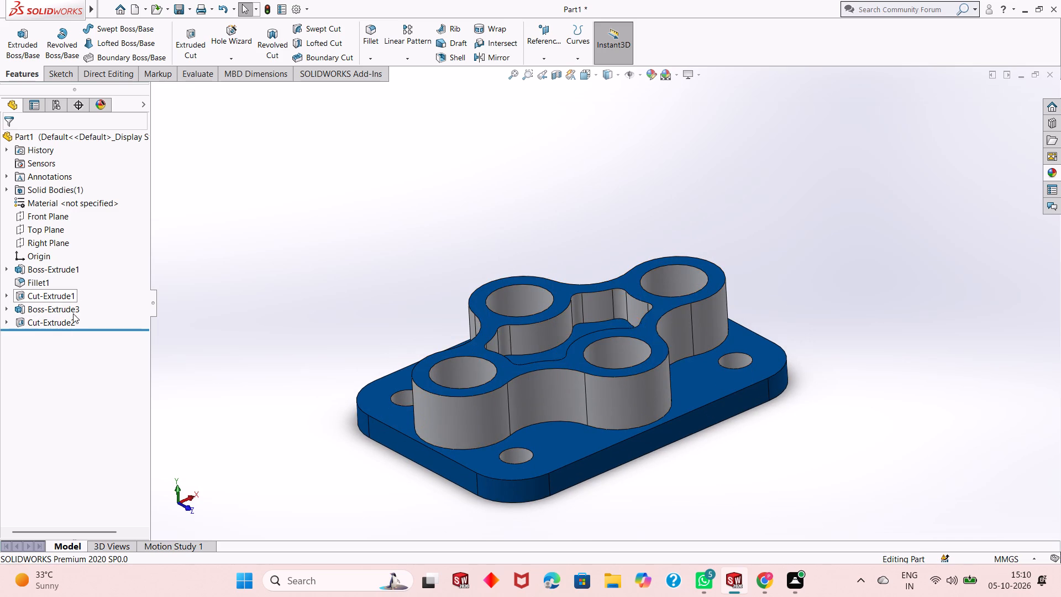
Review the definition of the pocket cut (Cut-Extrude2), leaving its settings as they are.
click(62, 322)
click(75, 291)
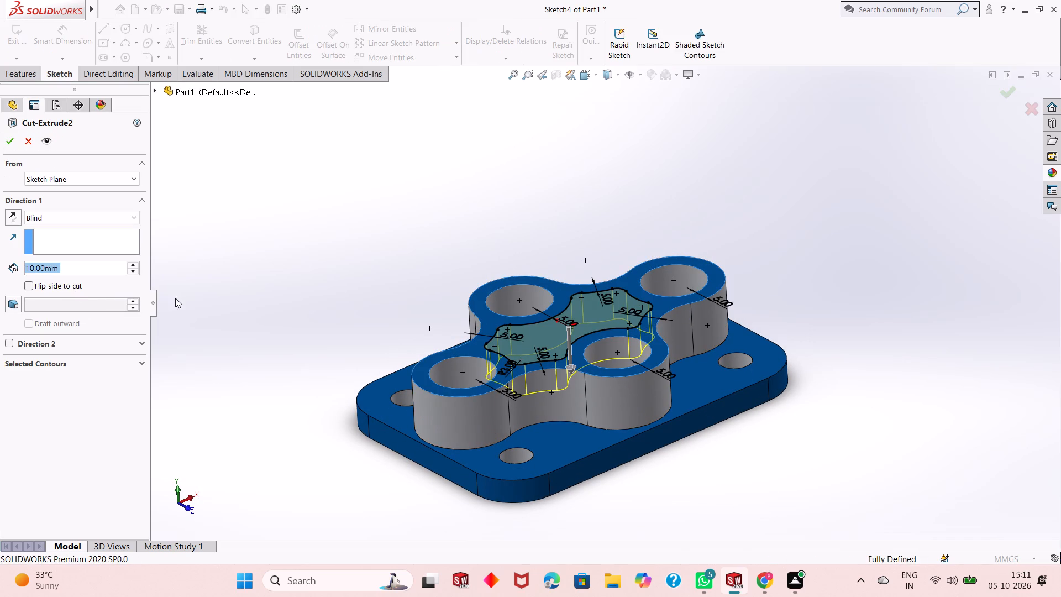
middle_drag(426, 321, 408, 259)
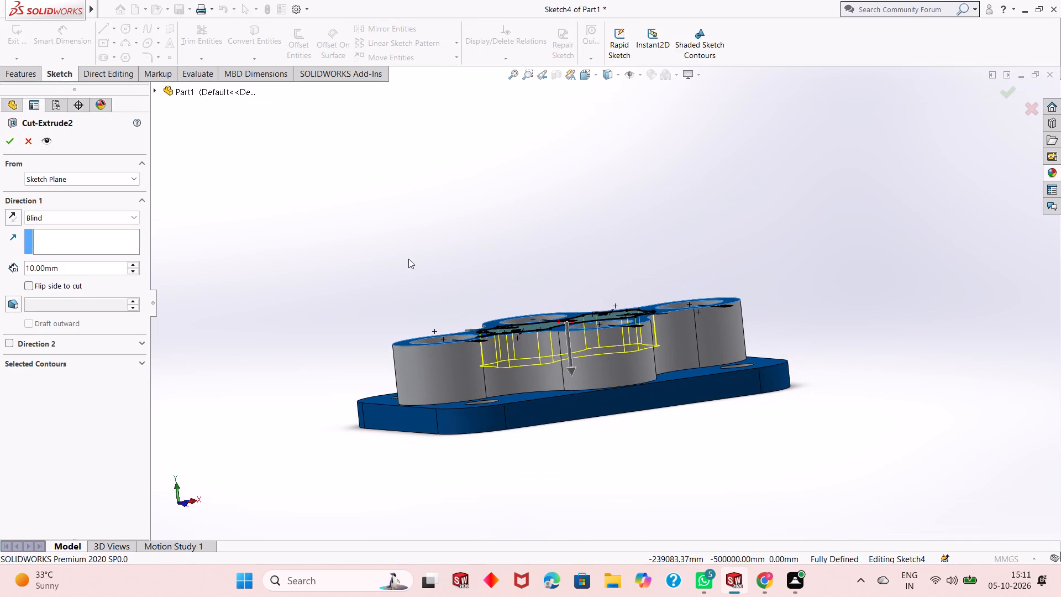
click(13, 143)
click(422, 242)
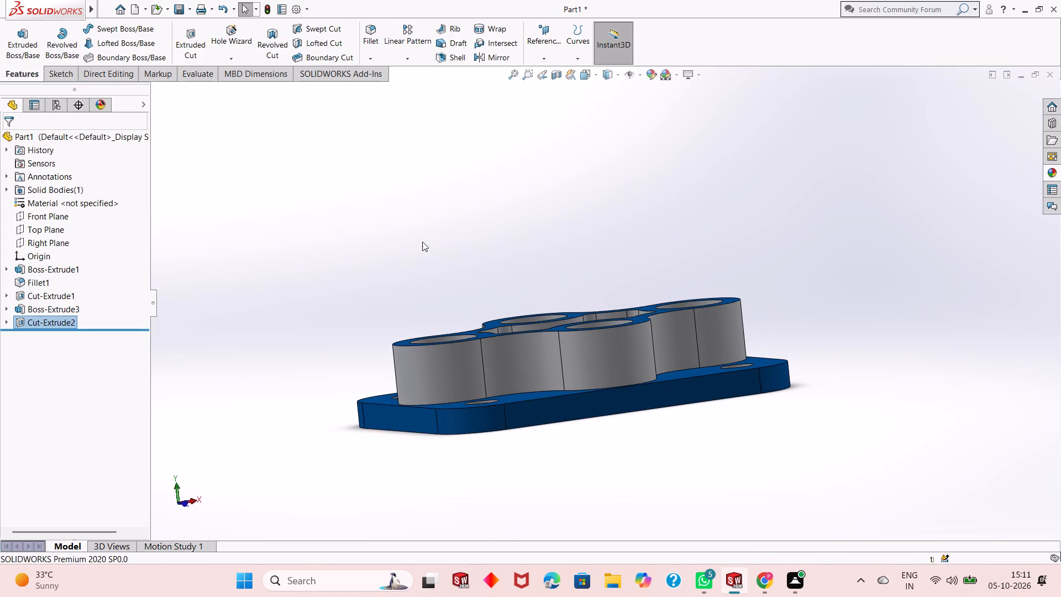
Fillet the boss's outer bottom edge, where it meets the base plate, with a 1 mm radius.
middle_drag(517, 268, 534, 363)
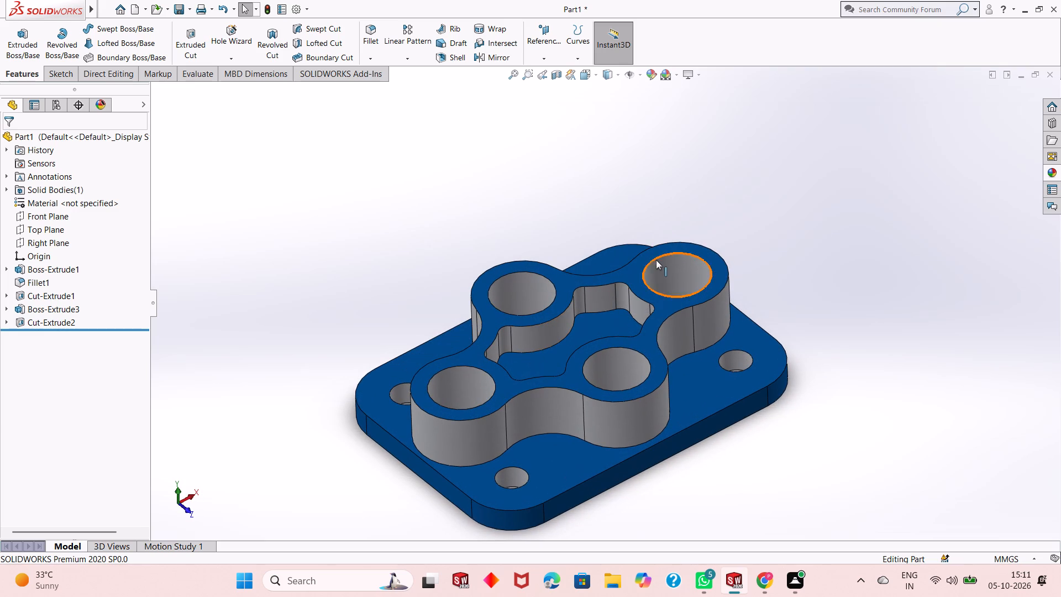
scroll(593, 311, down, 1)
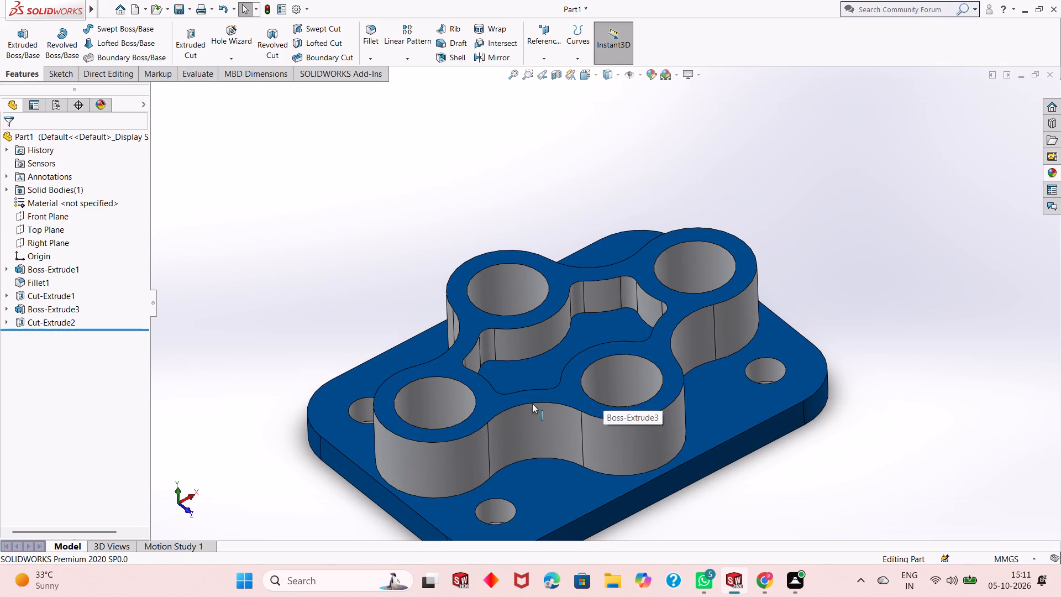
middle_drag(522, 409, 521, 390)
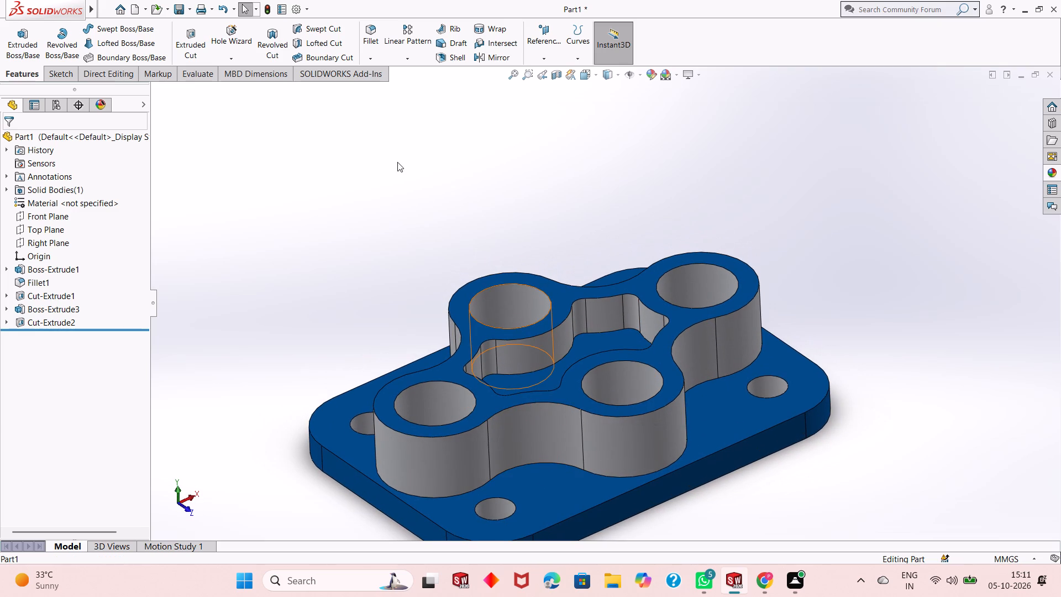
click(366, 26)
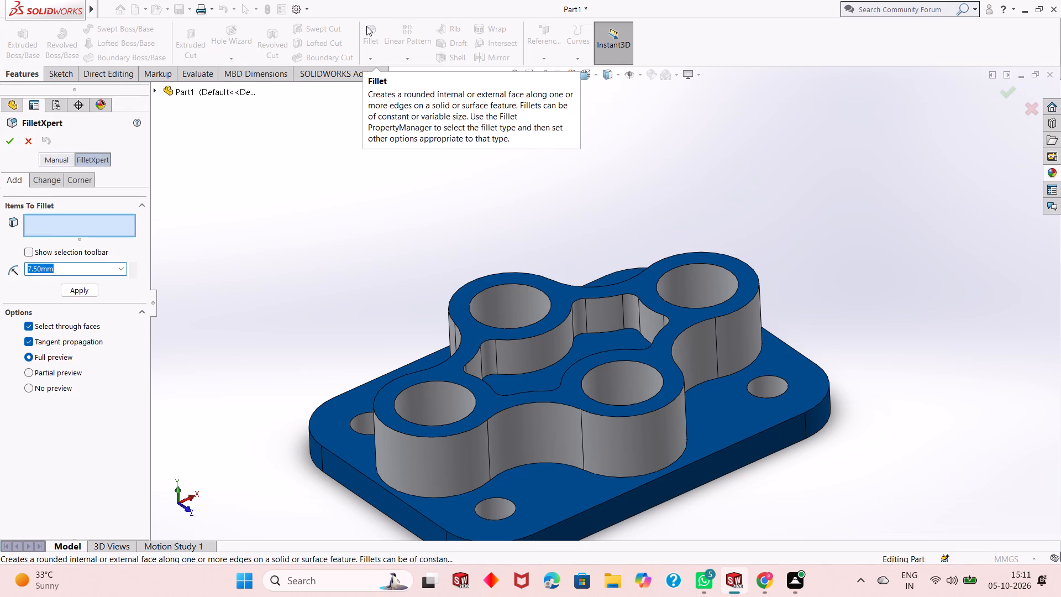
key(1)
key(Return)
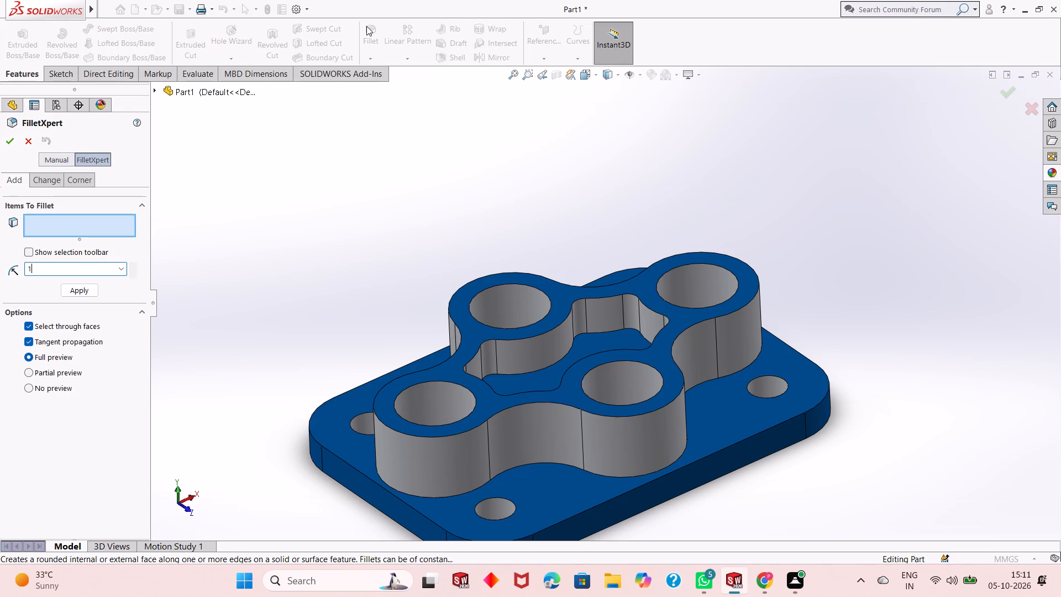
key(Return)
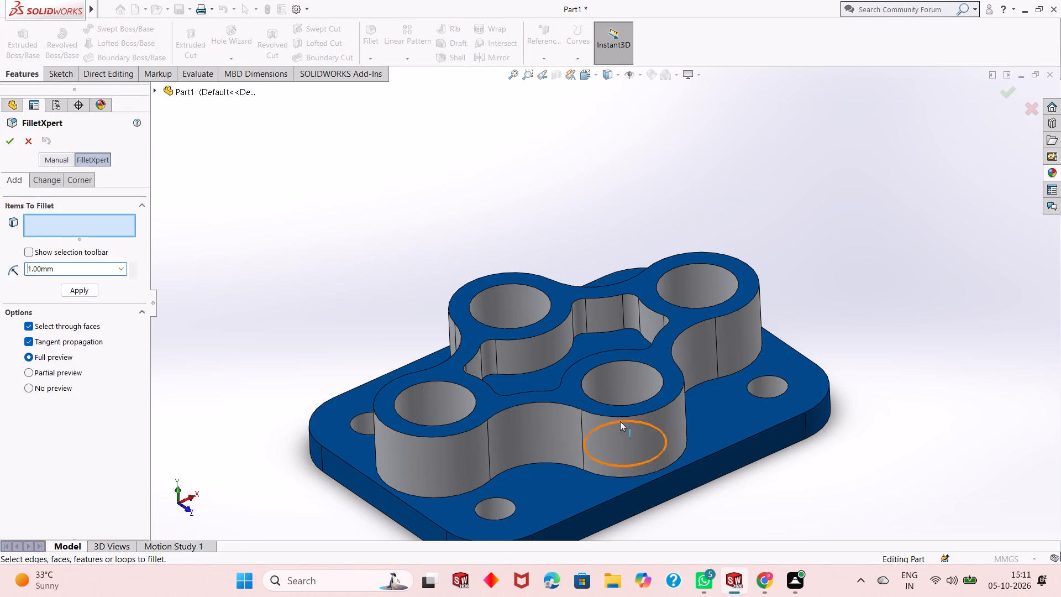
click(602, 474)
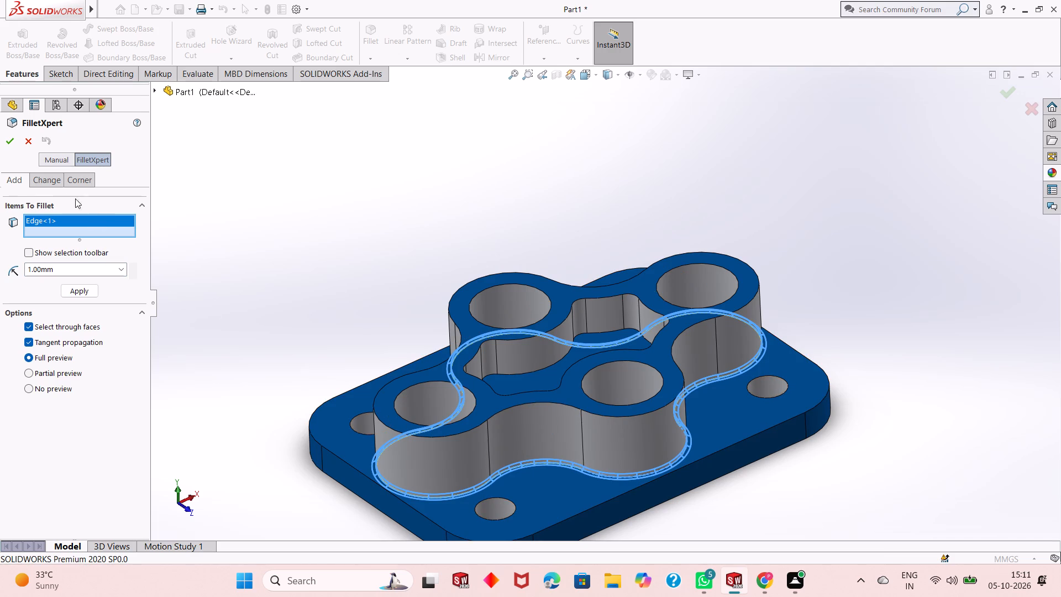
click(10, 140)
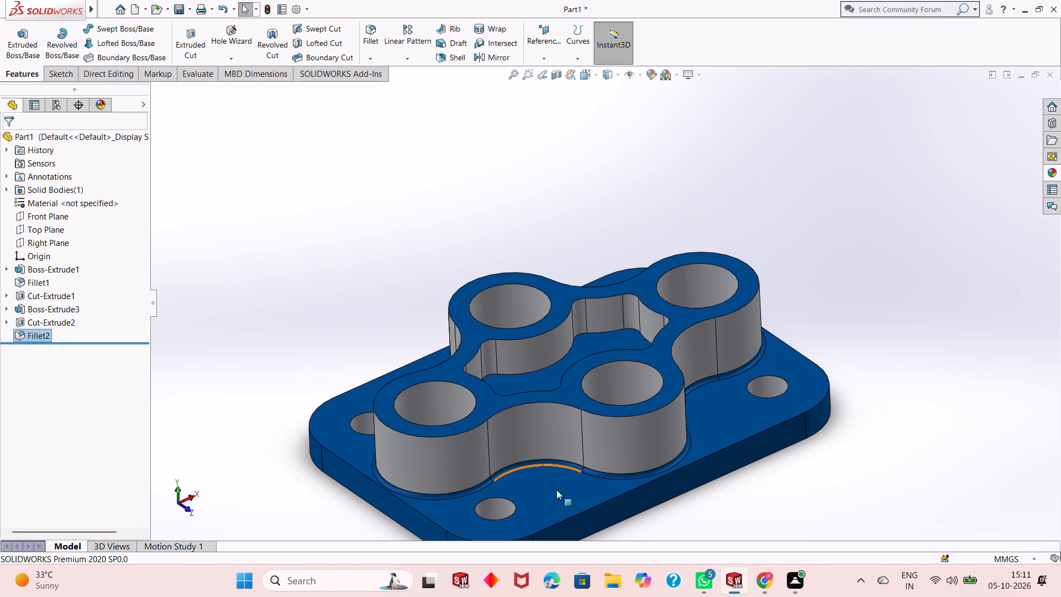
Apply polished aluminum to the entire fillet feature around the base of the boss.
scroll(564, 490, down, 3)
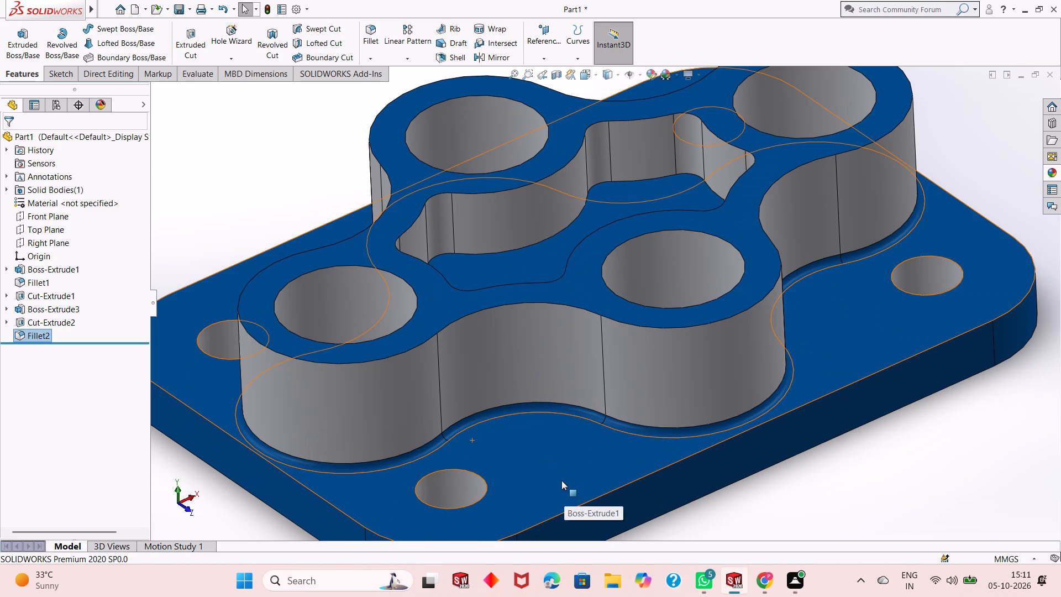
scroll(575, 434, up, 1)
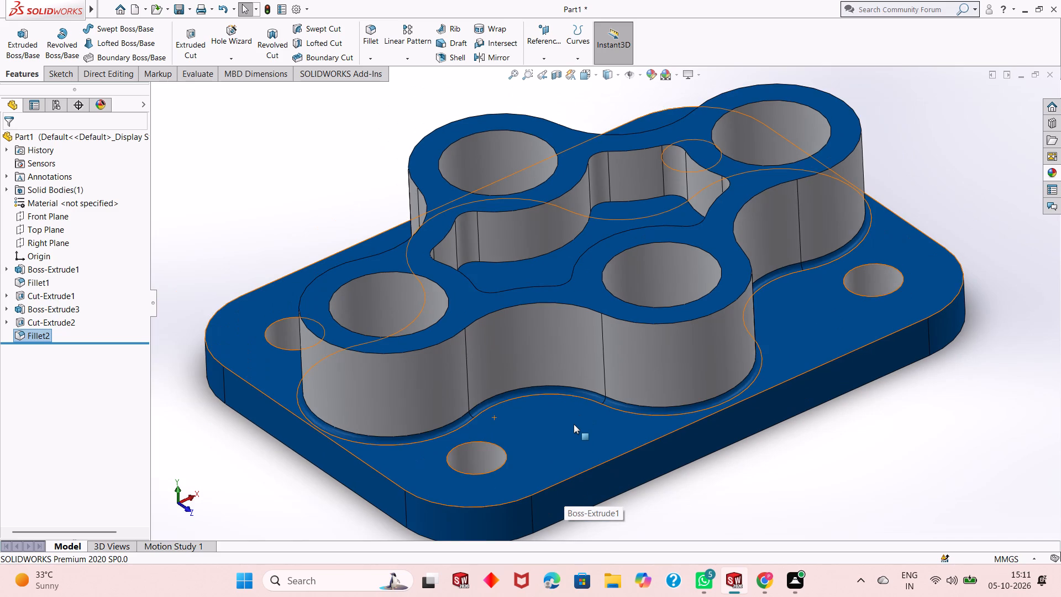
scroll(573, 423, up, 1)
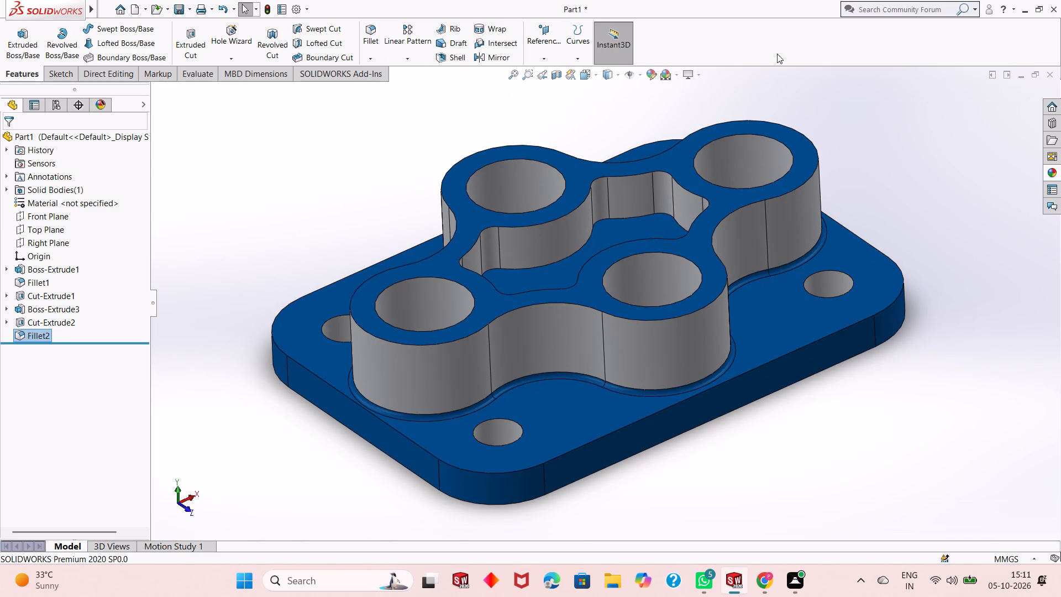
click(1042, 174)
drag(881, 391, 658, 391)
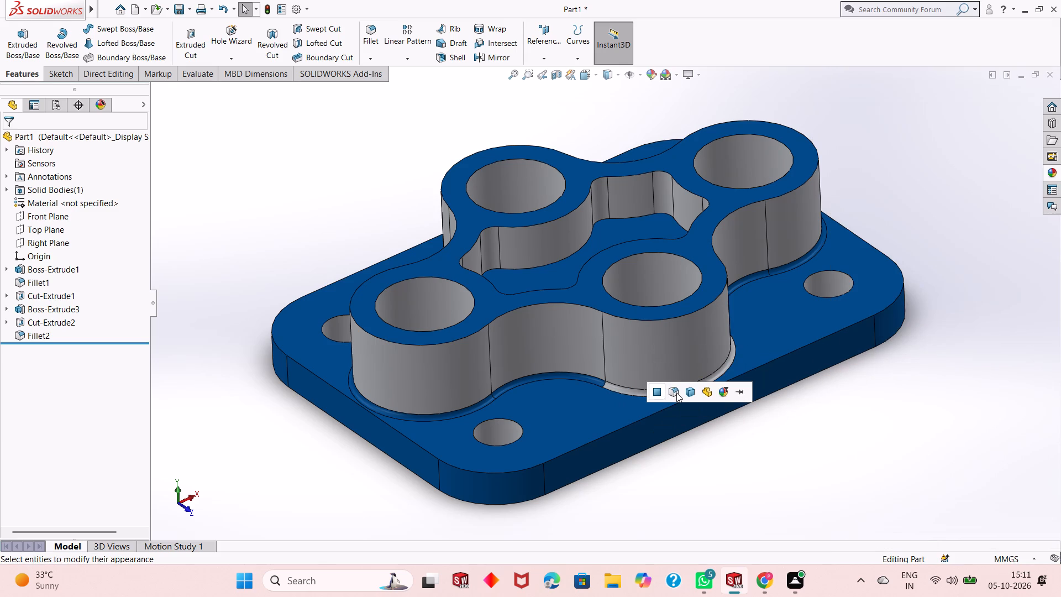
click(676, 392)
scroll(622, 415, up, 1)
middle_drag(606, 394, 602, 334)
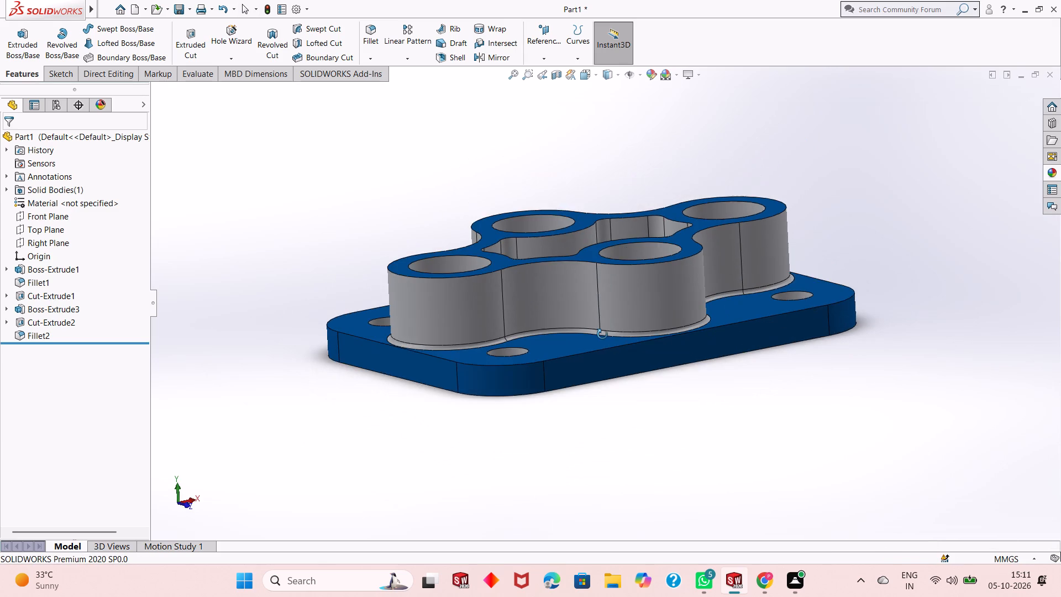
Fillet the edge loop between the pocket floor and its walls with a 1 mm radius.
middle_drag(602, 334, 601, 454)
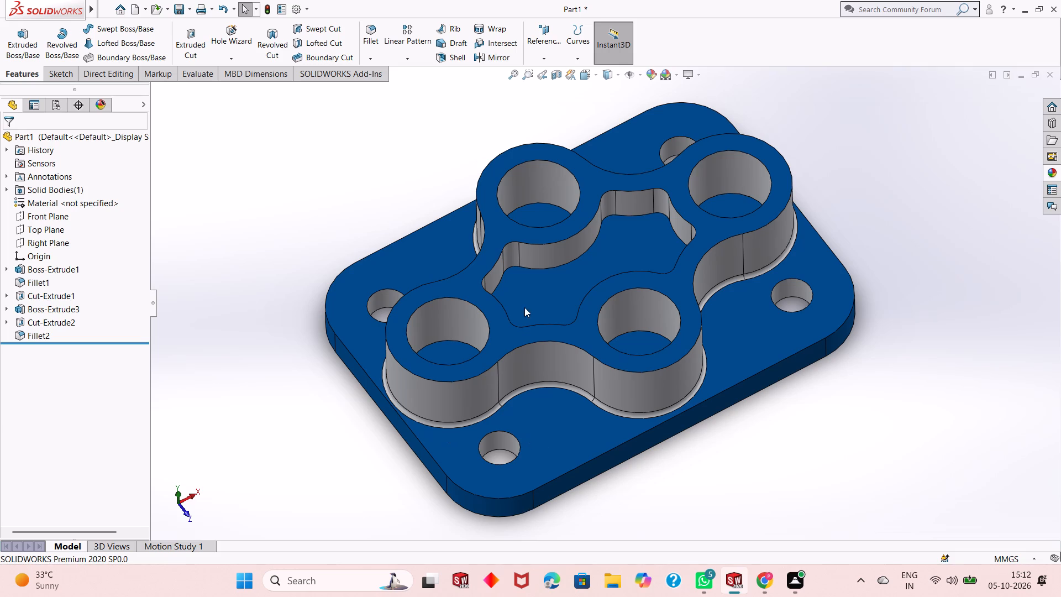
click(368, 28)
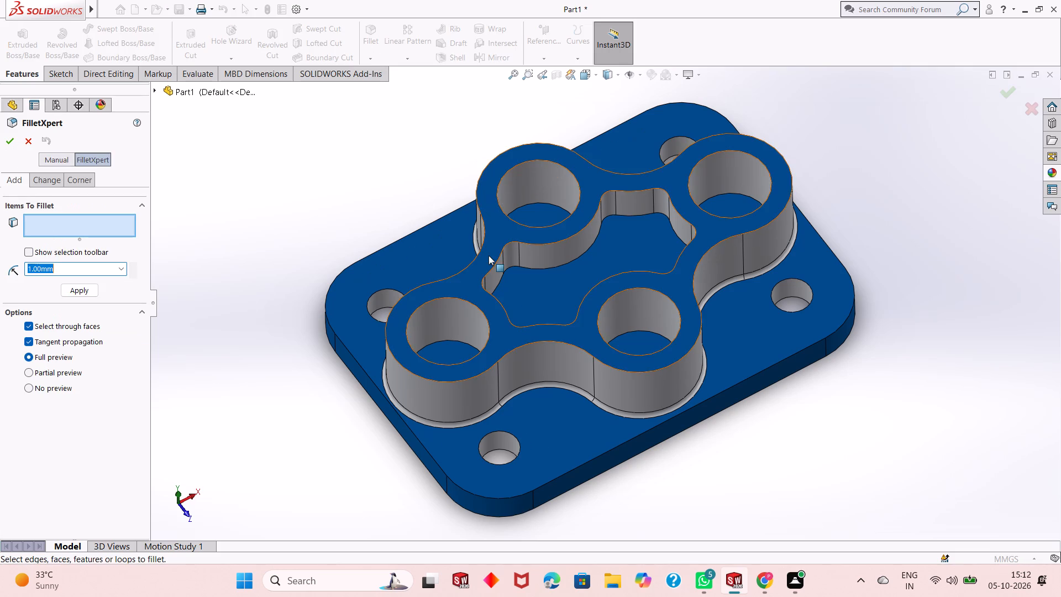
click(529, 268)
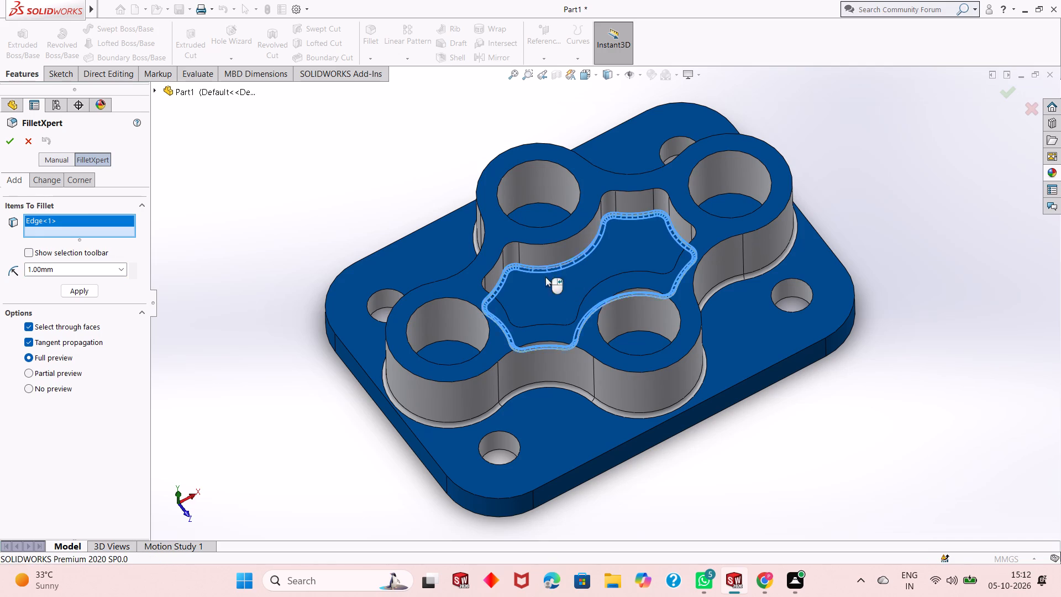
click(5, 137)
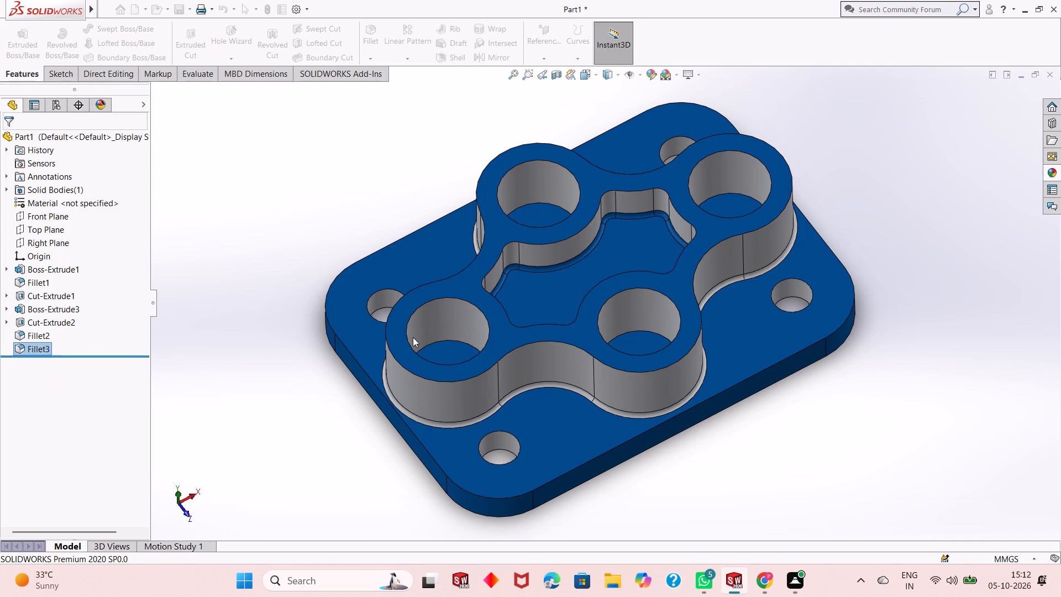
Apply polished aluminum to the entire fillet feature around the pocket floor.
middle_drag(492, 363, 493, 328)
scroll(493, 328, up, 1)
scroll(626, 248, down, 3)
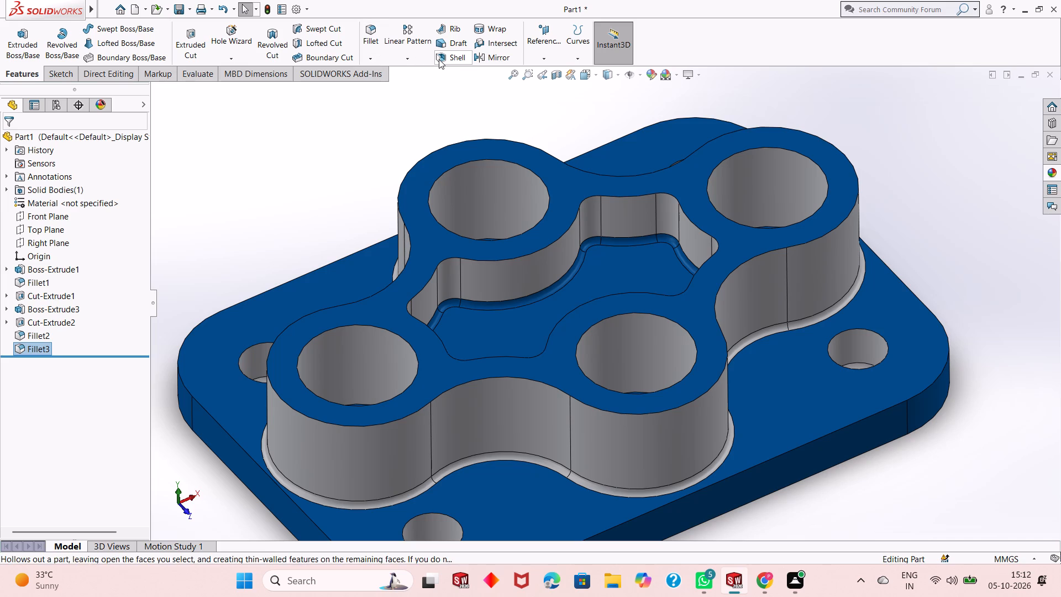
click(1059, 172)
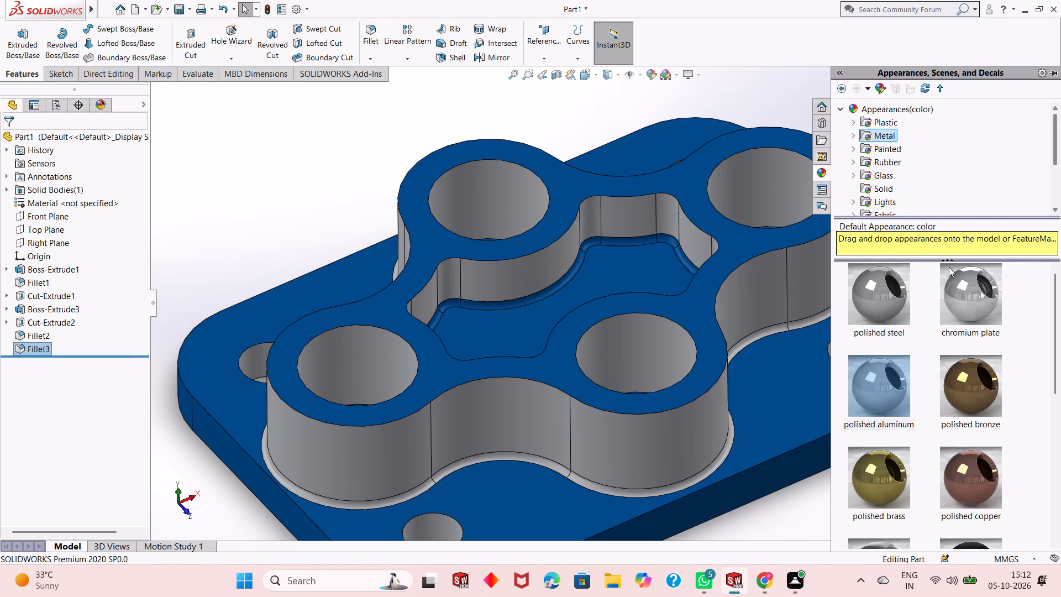
drag(880, 390, 640, 234)
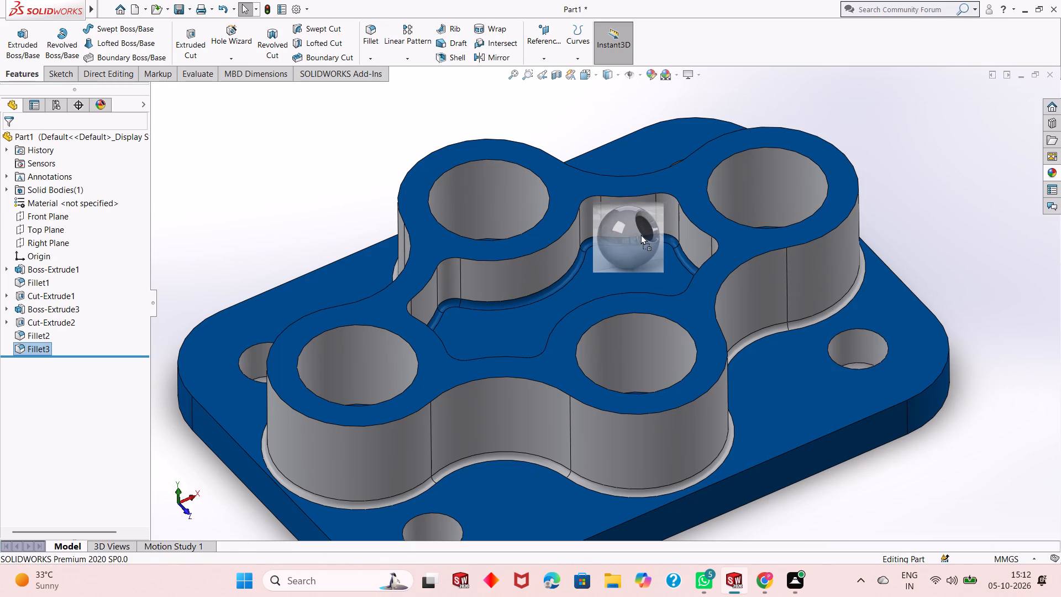
drag(640, 234, 644, 241)
click(644, 241)
scroll(606, 299, up, 2)
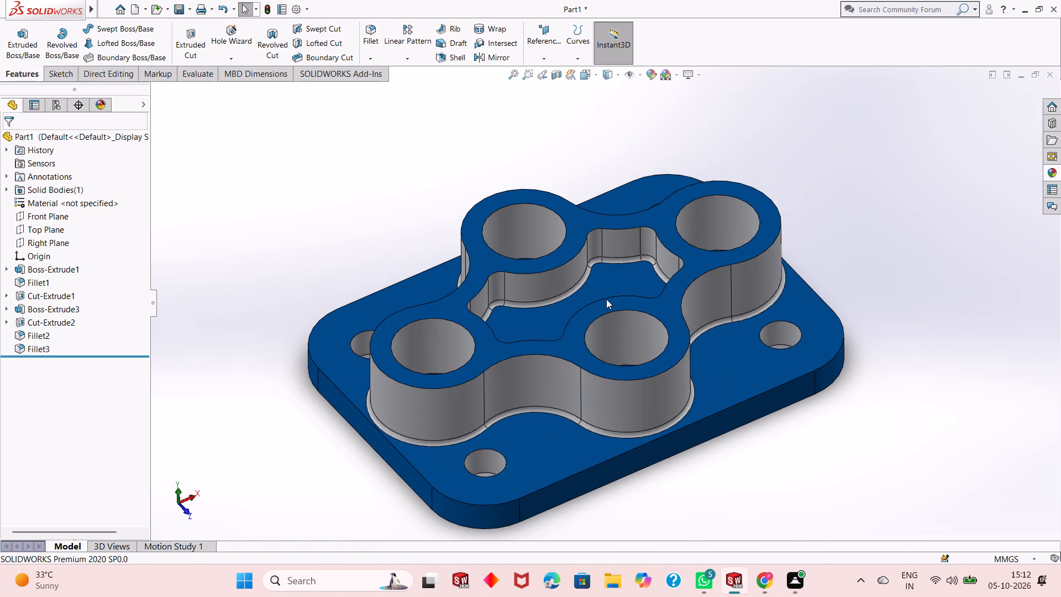
Examine the finished fillets in the pocket and around the boss base from several angles and distances.
middle_drag(606, 299, 609, 313)
scroll(600, 298, up, 1)
scroll(610, 288, down, 5)
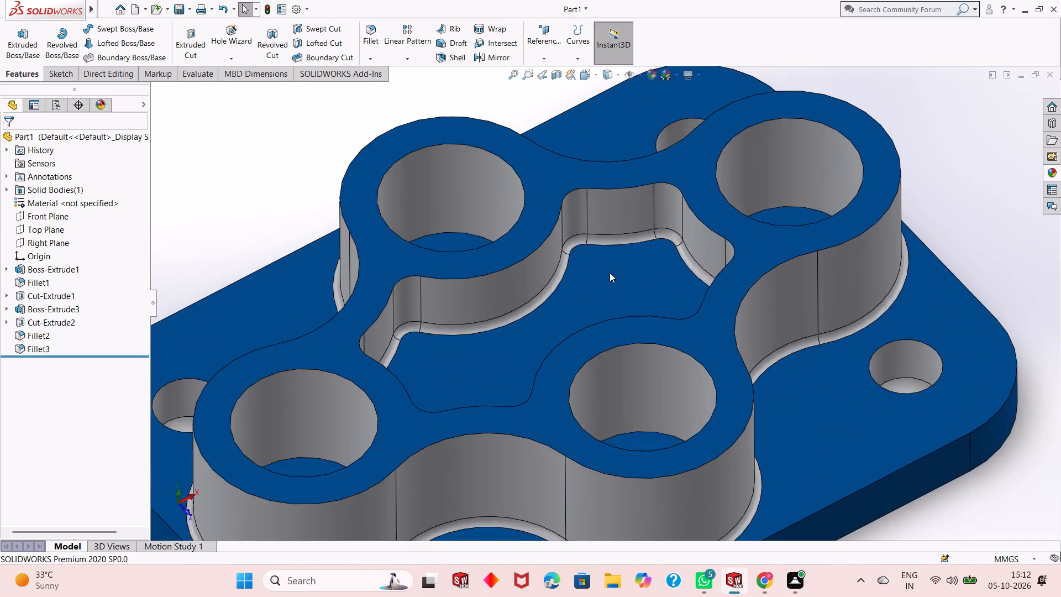
scroll(610, 273, down, 4)
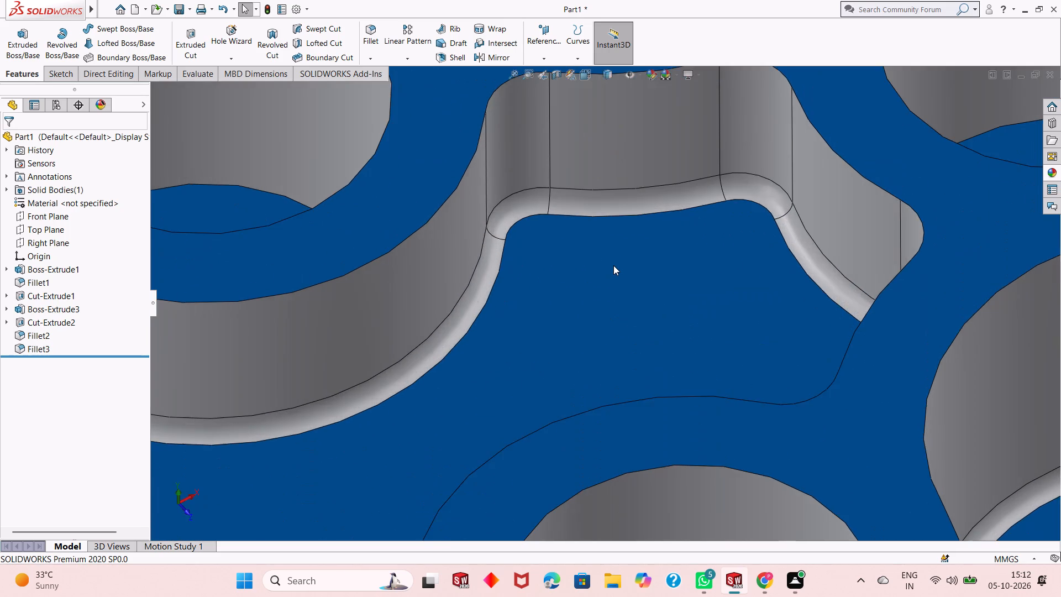
scroll(613, 265, up, 10)
middle_drag(622, 279, 614, 248)
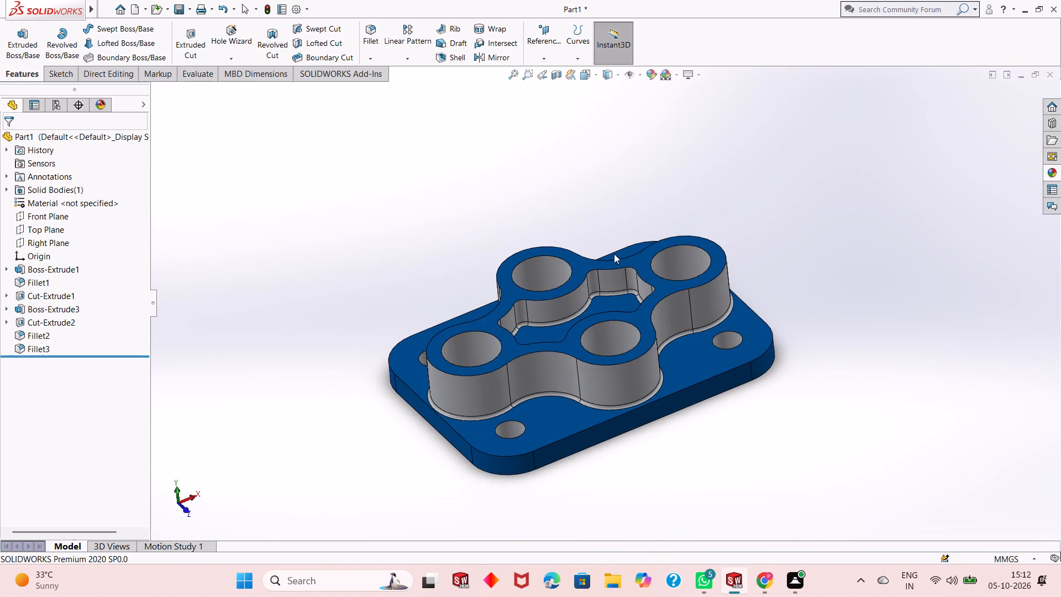
scroll(610, 330, down, 3)
scroll(533, 352, up, 3)
middle_drag(532, 355, 528, 322)
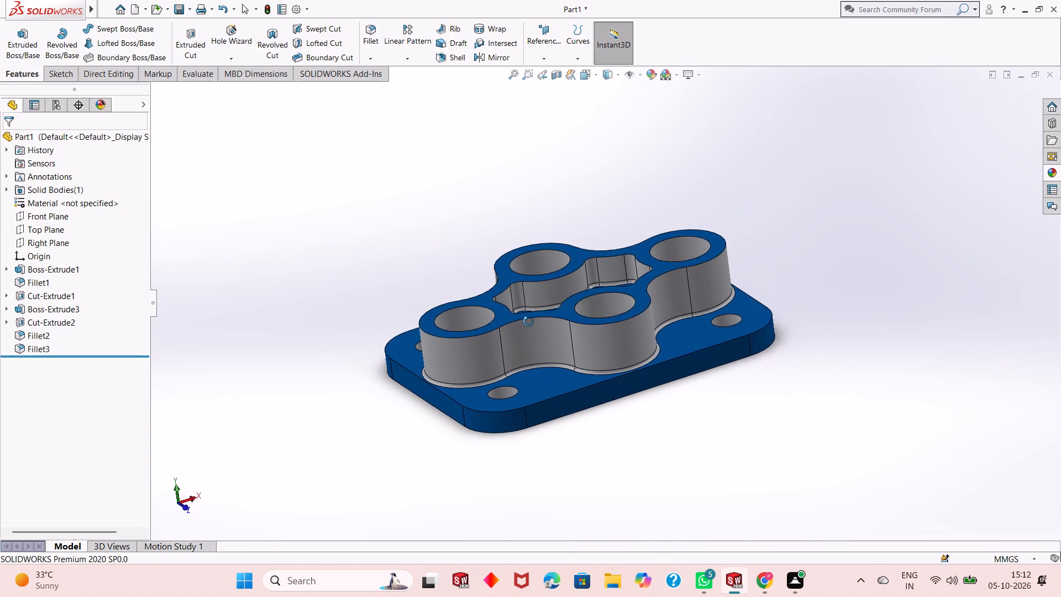
middle_drag(528, 322, 528, 331)
scroll(548, 319, down, 3)
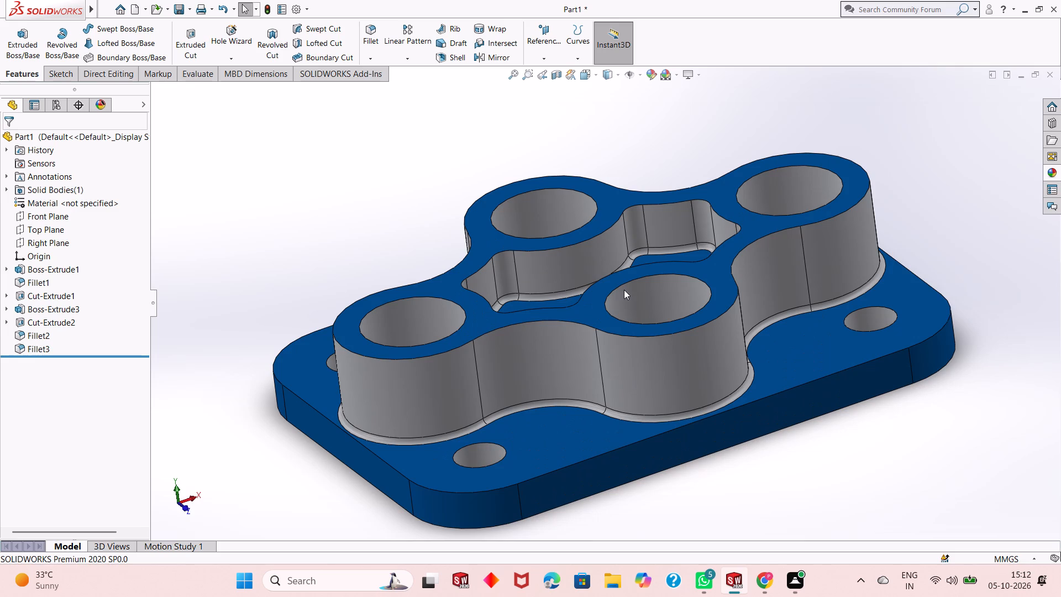
middle_drag(624, 290, 603, 364)
scroll(607, 363, up, 2)
middle_drag(610, 354, 631, 361)
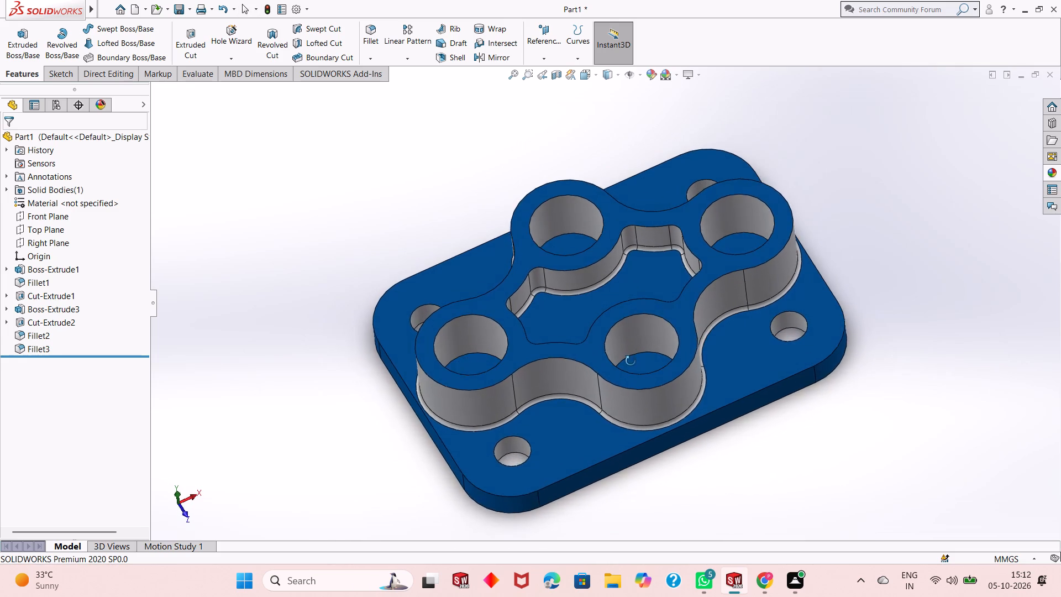
middle_drag(631, 361, 630, 362)
scroll(590, 354, up, 2)
middle_drag(607, 338, 627, 344)
scroll(624, 314, down, 2)
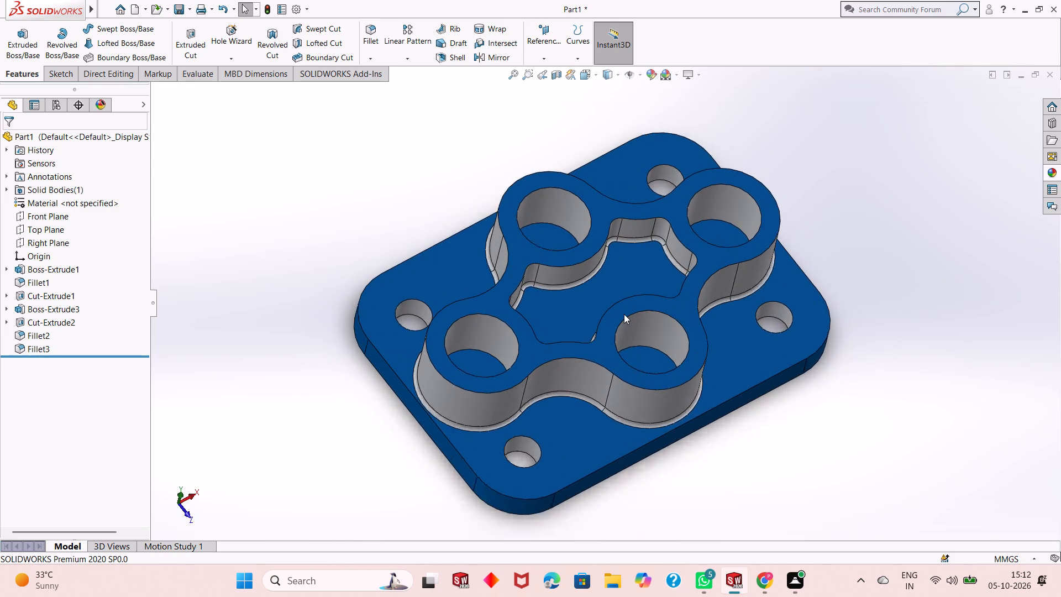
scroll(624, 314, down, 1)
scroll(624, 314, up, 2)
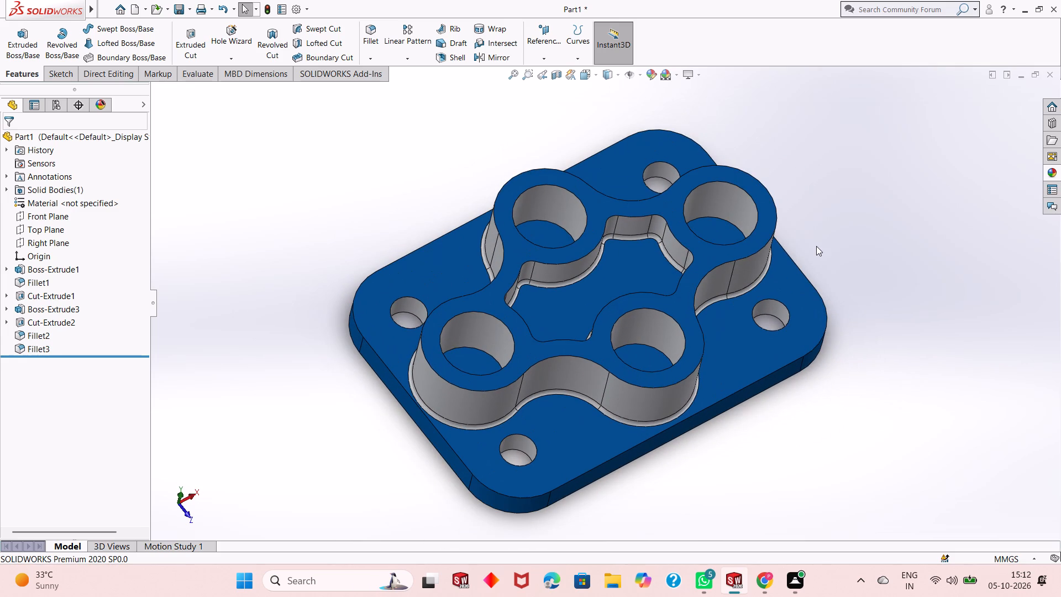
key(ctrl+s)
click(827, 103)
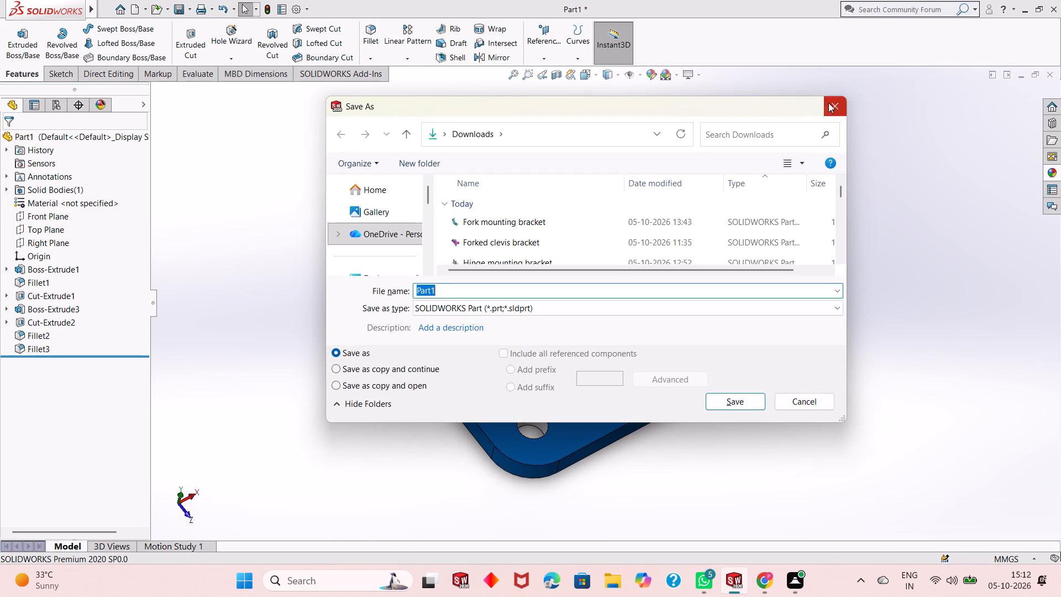
Section the part through its middle, parallel to the Front Plane, examine the bores, pocket and fillets, and turn the section off.
middle_drag(682, 281, 675, 216)
click(557, 74)
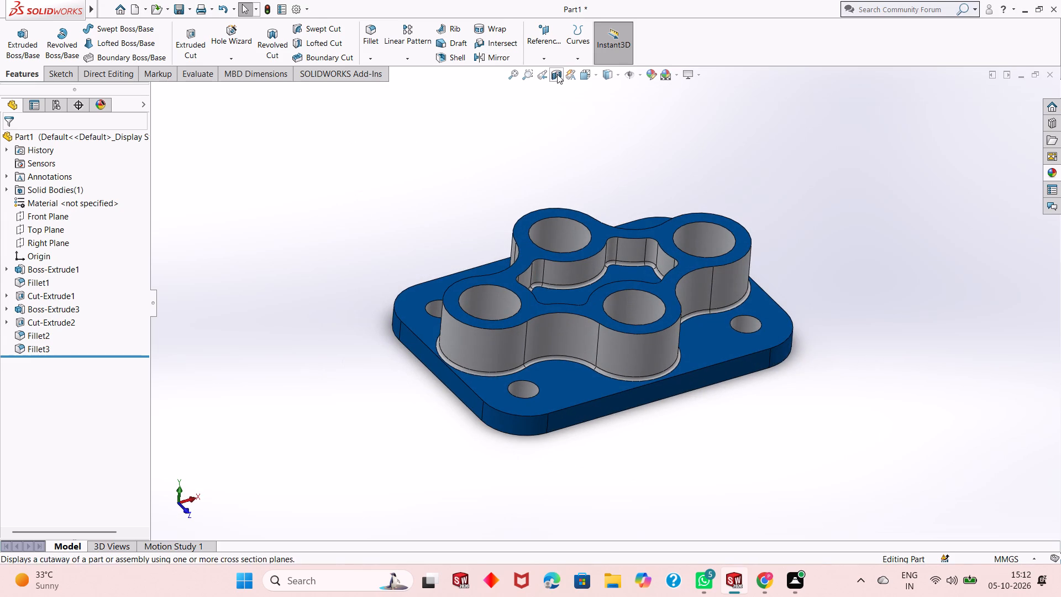
click(7, 139)
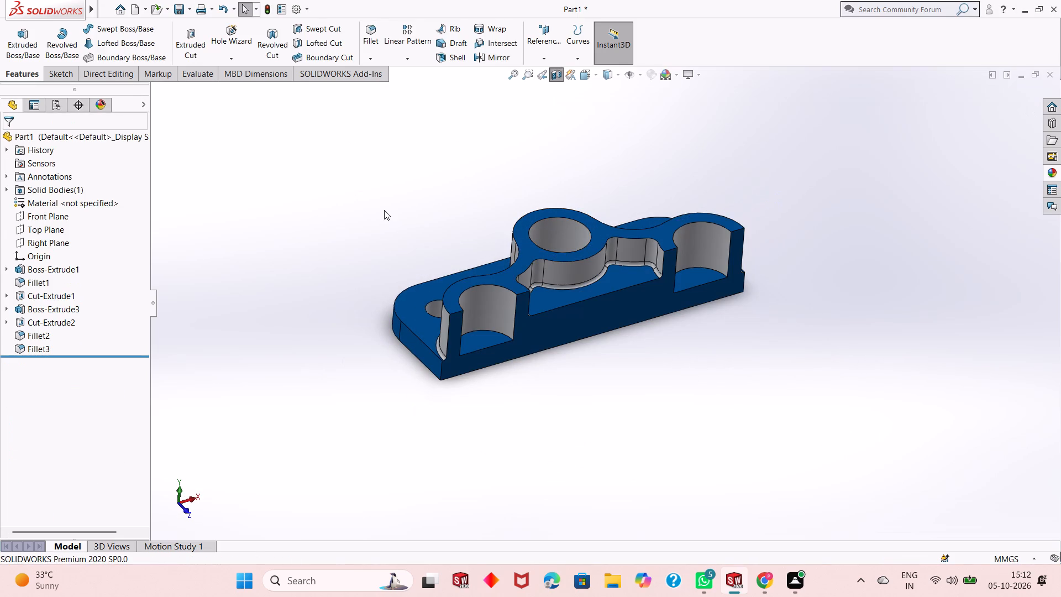
key(ctrl+8)
scroll(668, 311, down, 2)
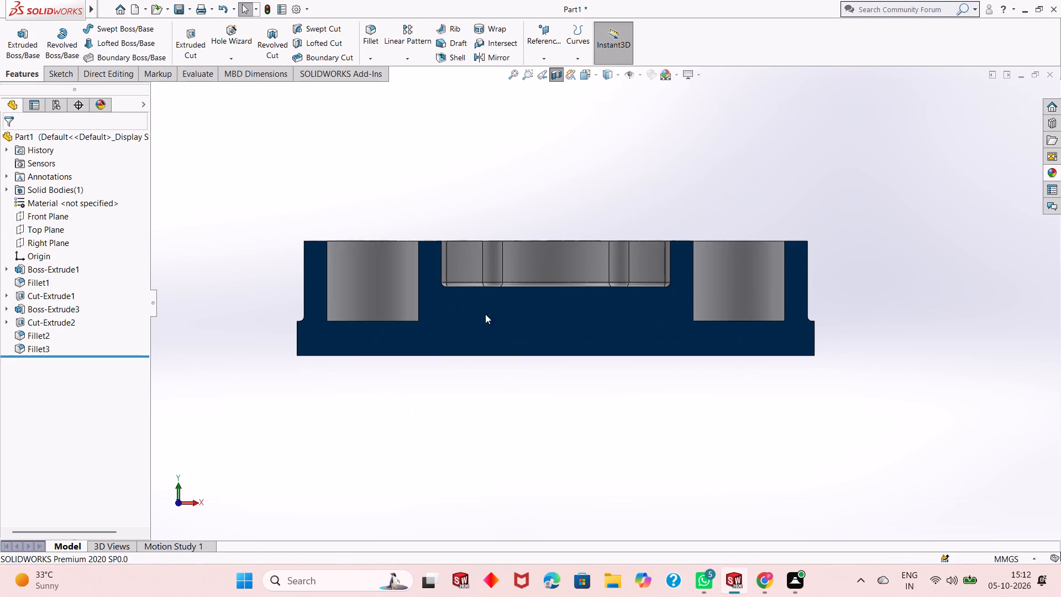
scroll(345, 347, down, 3)
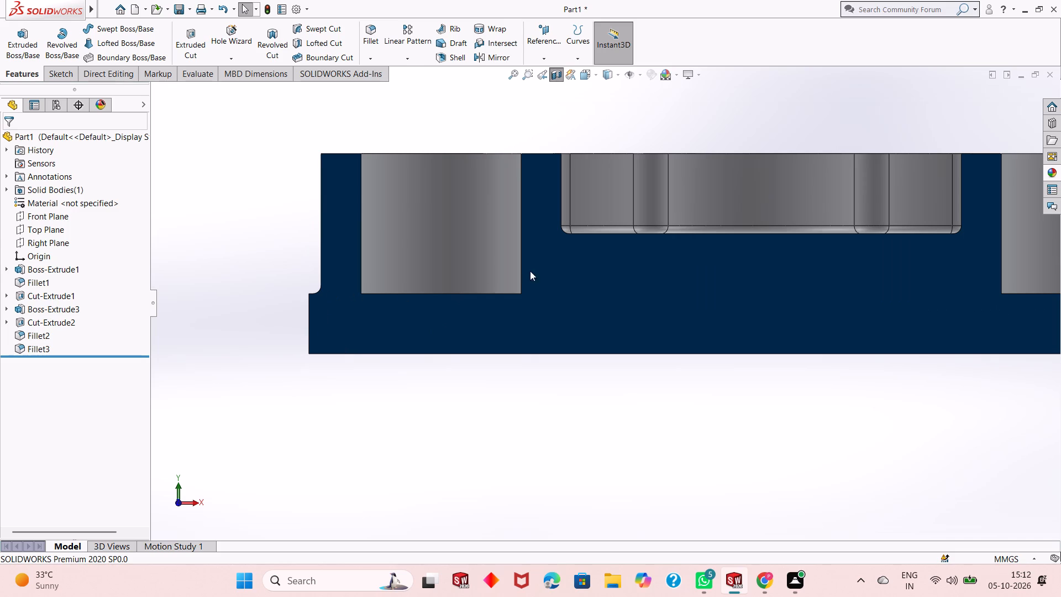
scroll(552, 298, down, 2)
scroll(525, 300, up, 4)
scroll(917, 246, down, 1)
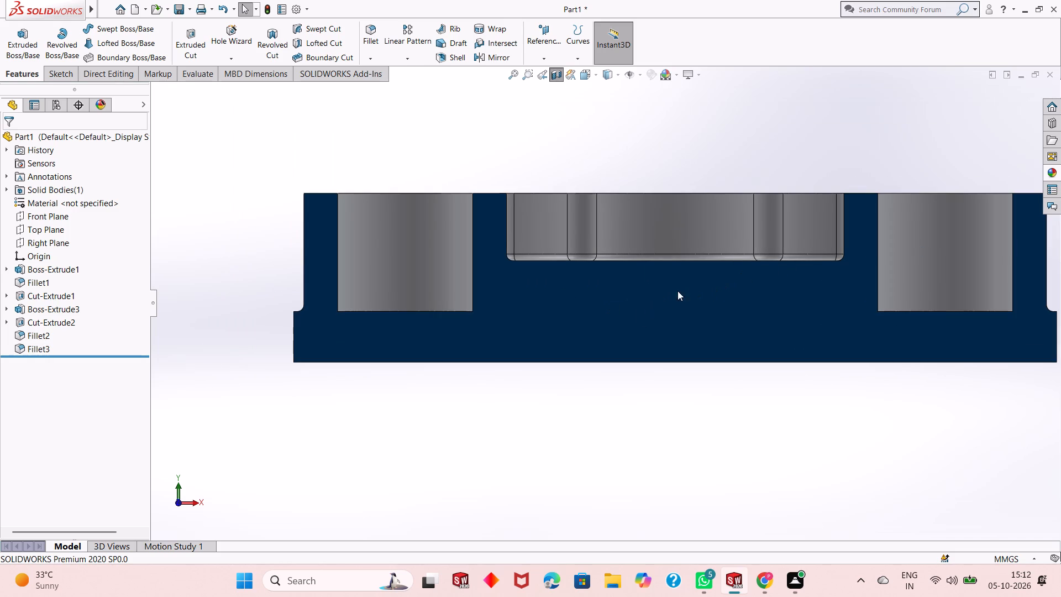
middle_drag(668, 270, 680, 263)
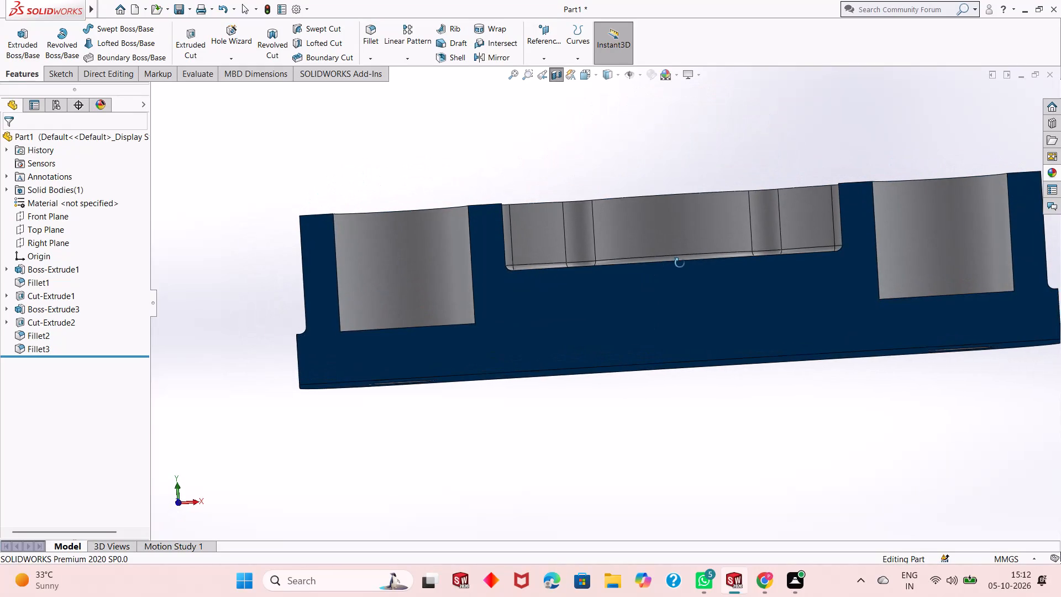
middle_drag(680, 263, 662, 259)
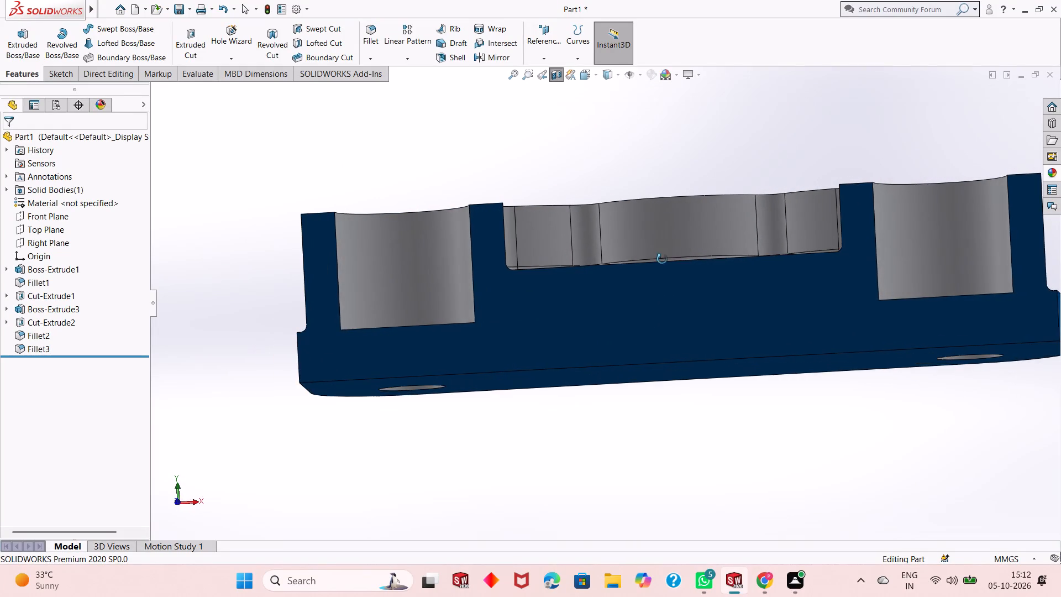
middle_drag(662, 259, 642, 270)
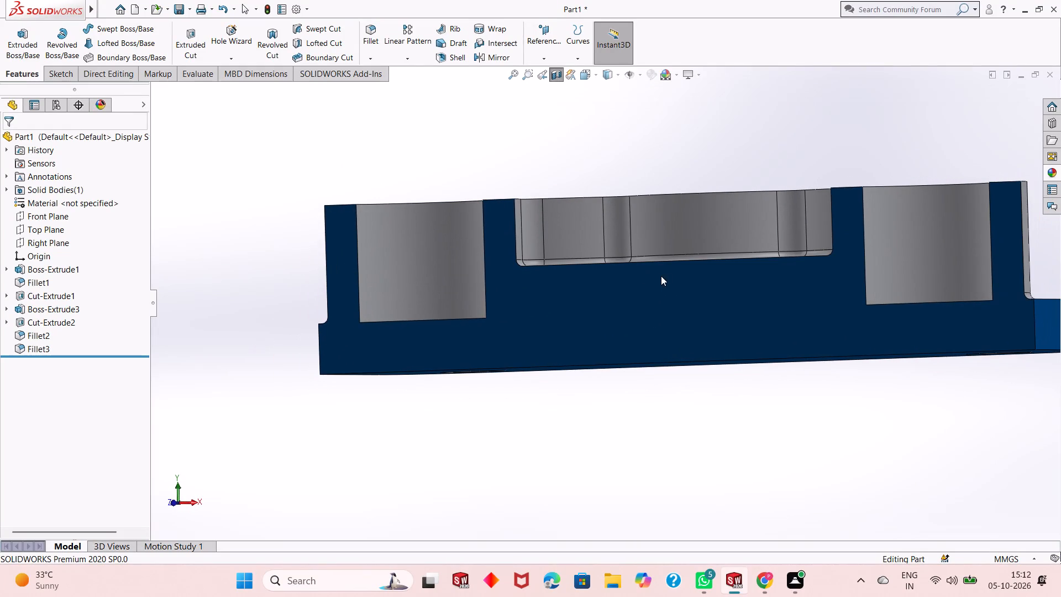
middle_drag(638, 214, 659, 280)
scroll(658, 304, up, 2)
middle_drag(643, 259, 664, 235)
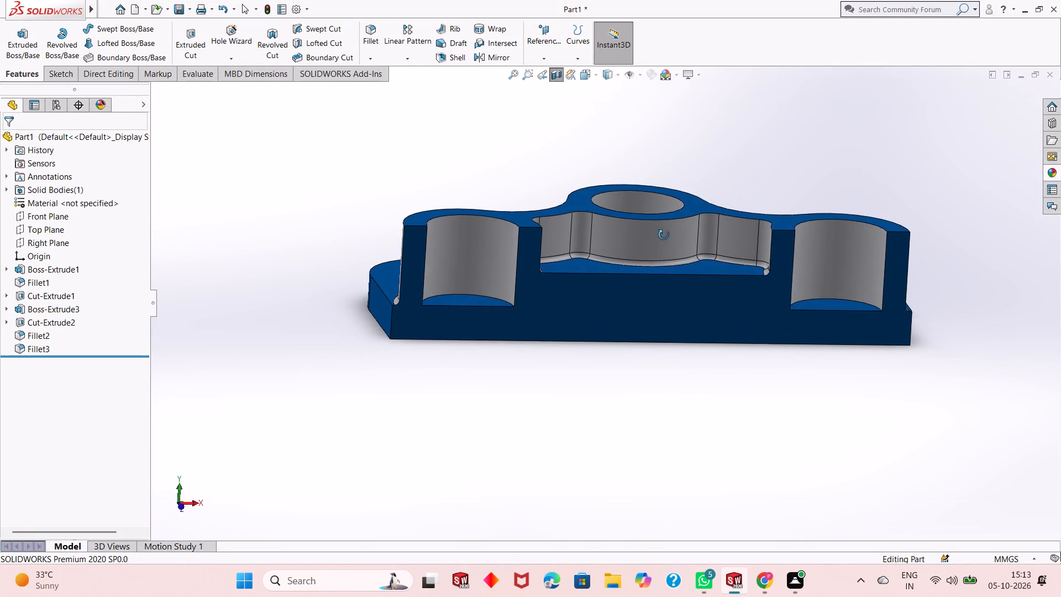
middle_drag(664, 235, 666, 236)
click(557, 78)
Examine the complete plate and four-ring boss in a tilted overall view from several distances.
scroll(632, 247, up, 2)
middle_drag(636, 242, 646, 315)
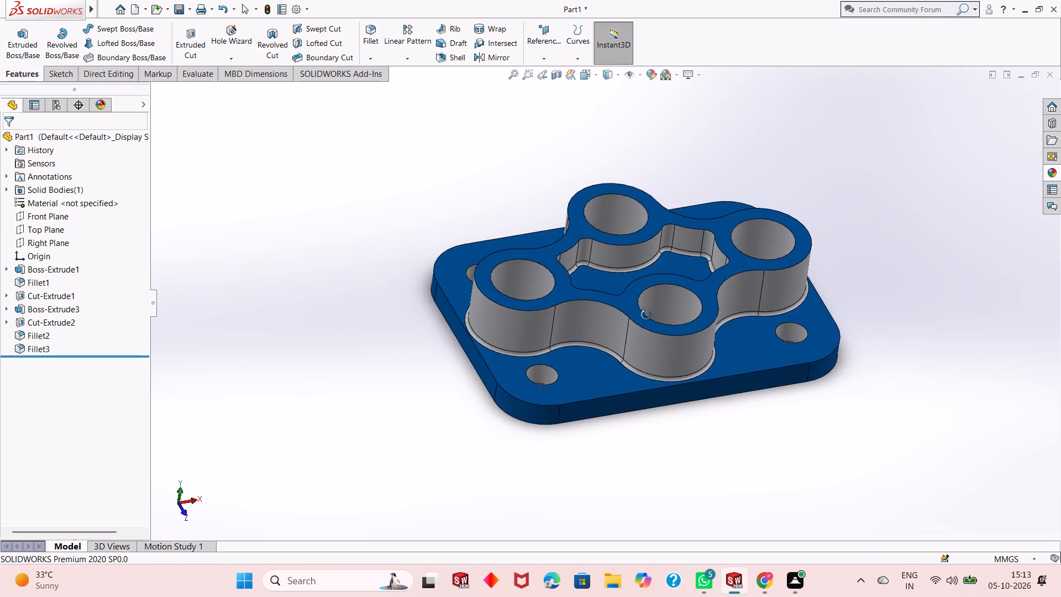
middle_drag(646, 315, 647, 327)
scroll(648, 297, up, 1)
scroll(667, 273, down, 2)
middle_drag(668, 272, 679, 275)
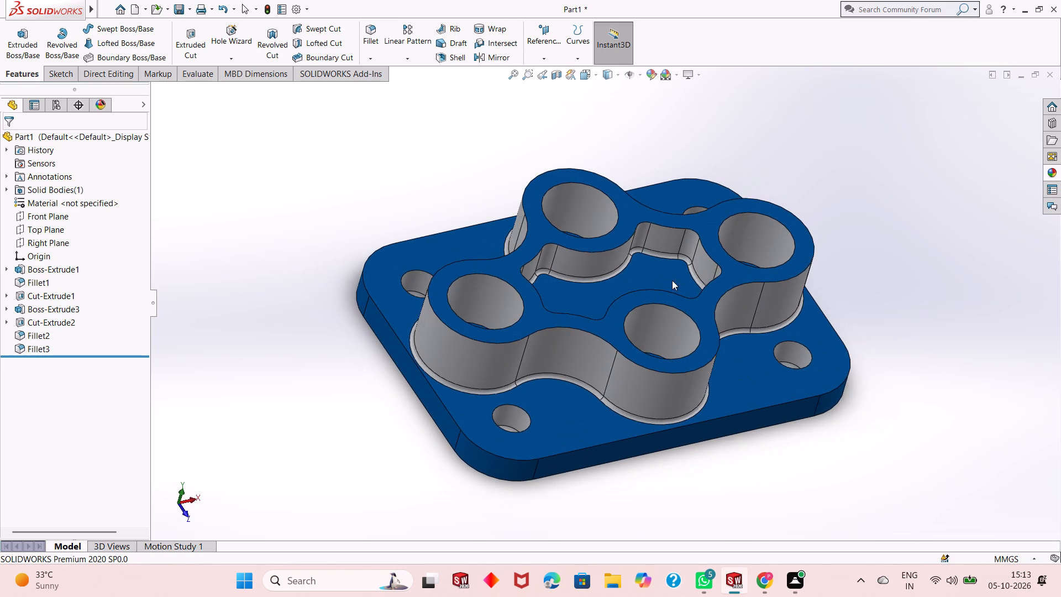
scroll(665, 286, up, 1)
scroll(631, 263, down, 2)
scroll(632, 266, up, 1)
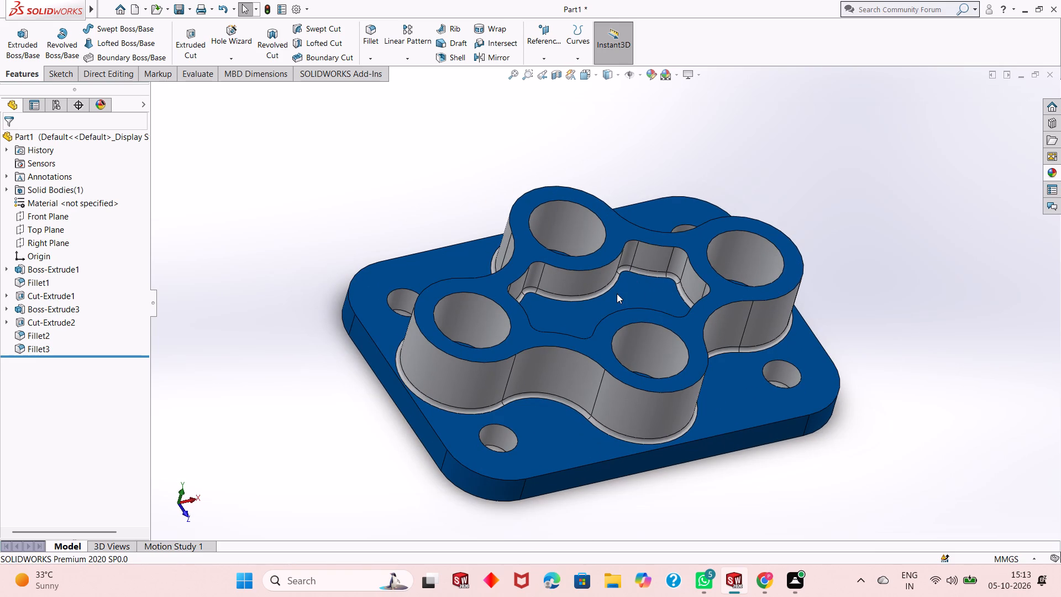
scroll(608, 353, up, 2)
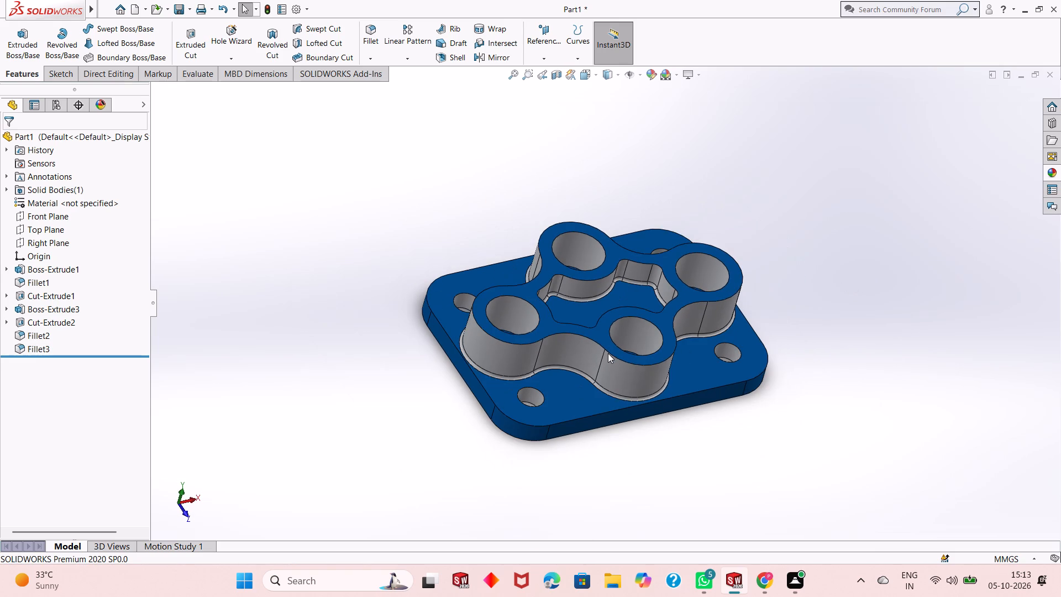
scroll(608, 353, down, 1)
Save the part in the Downloads folder as "Multi-Bore mounting plate".
key(ctrl+s)
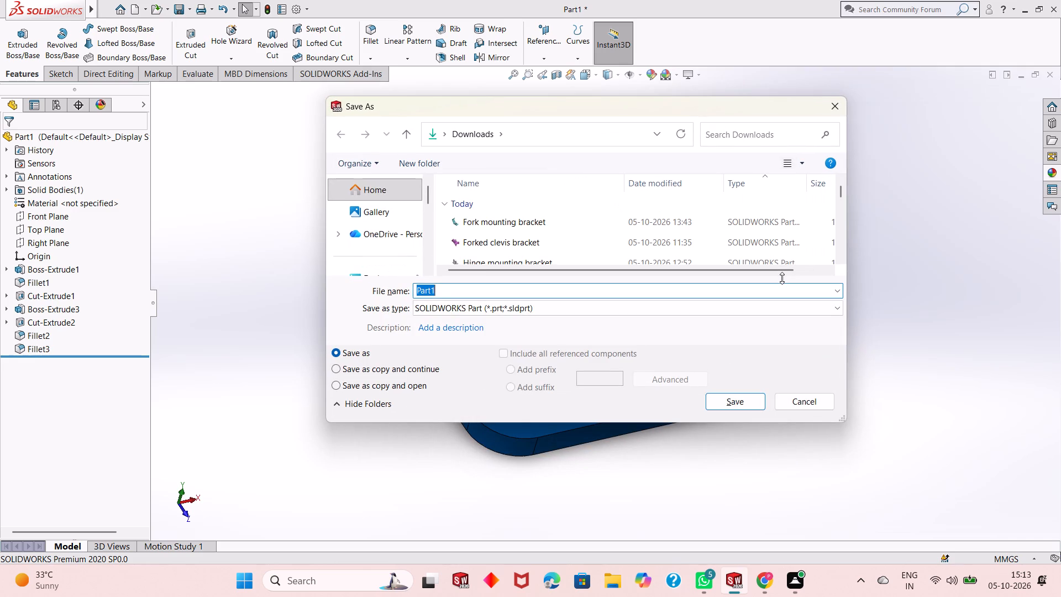
text(Multi-Bore)
key(space)
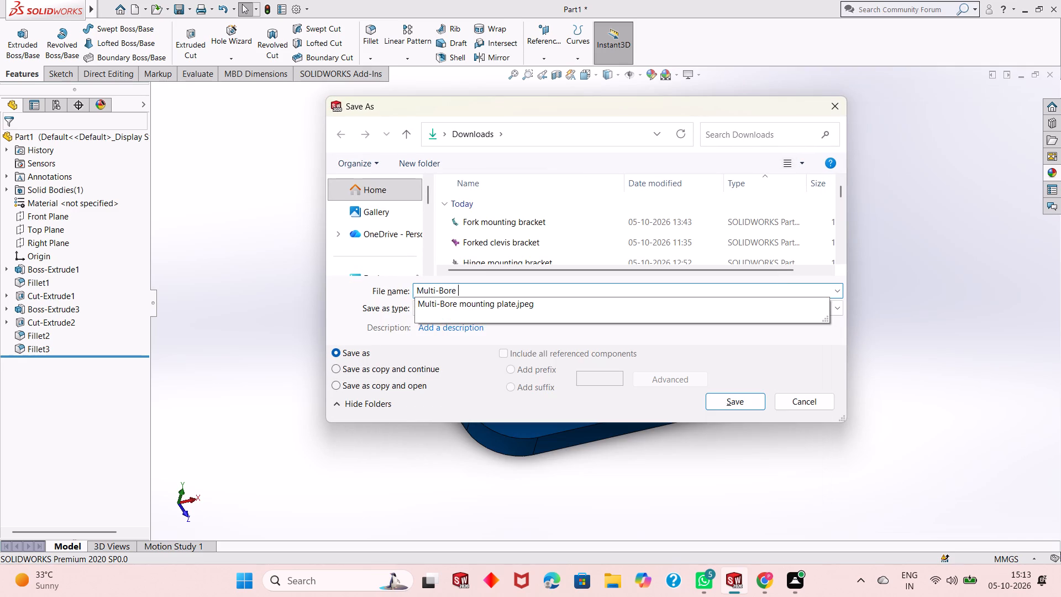
text(mounting)
key(space)
text(plate)
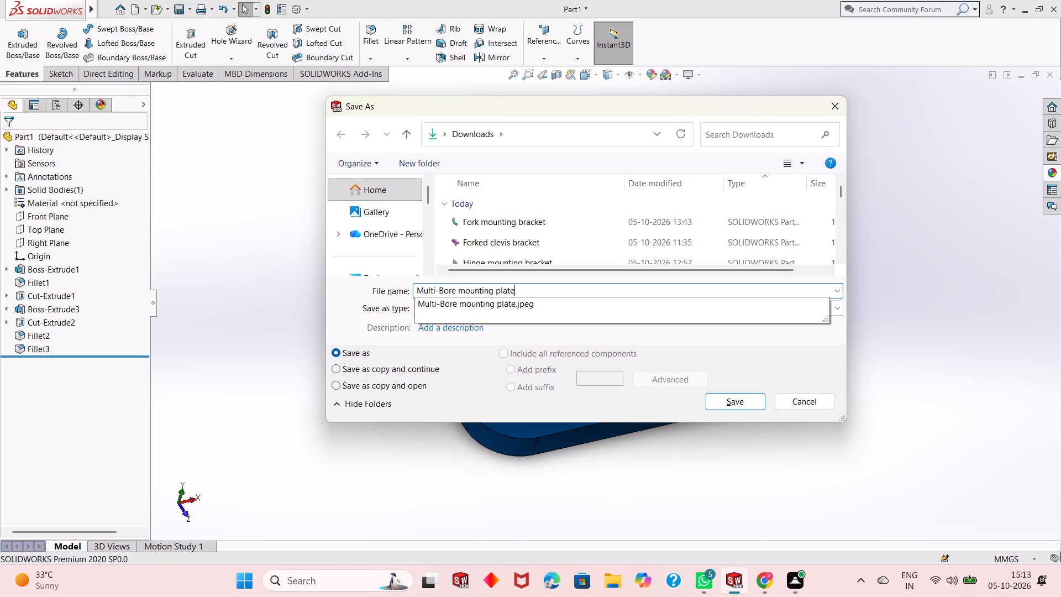
key(Return)
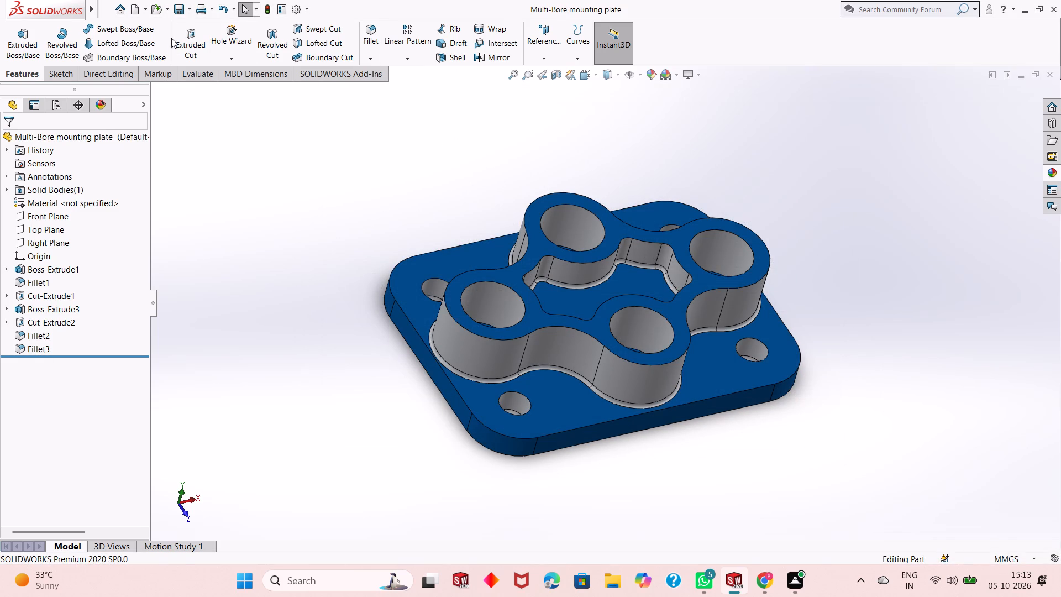
Export the part to the Downloads folder as an Adobe PDF named "Multi-Bore mounting plate".
click(188, 13)
click(214, 43)
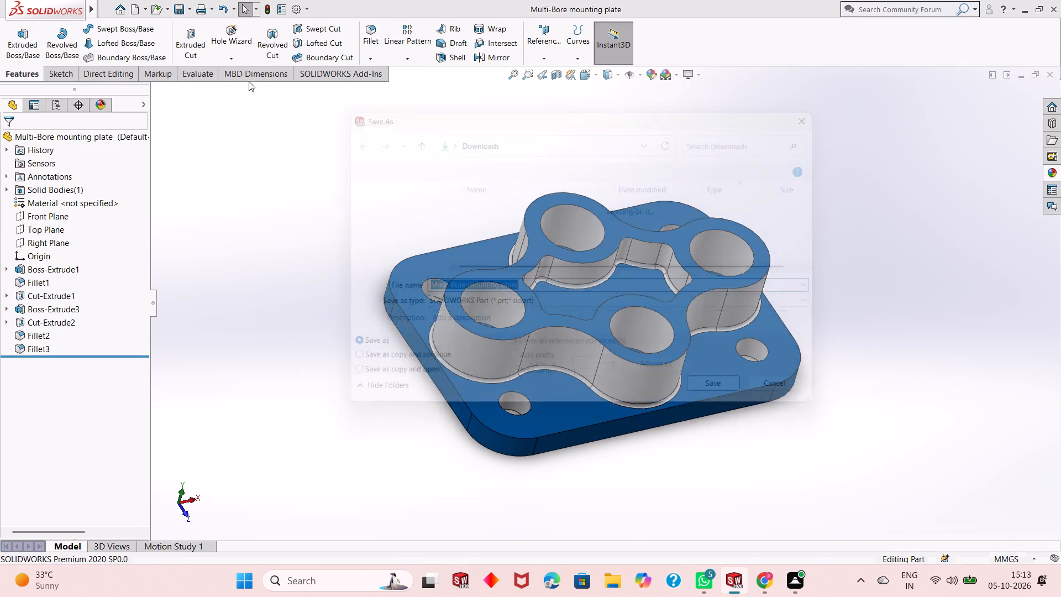
click(596, 307)
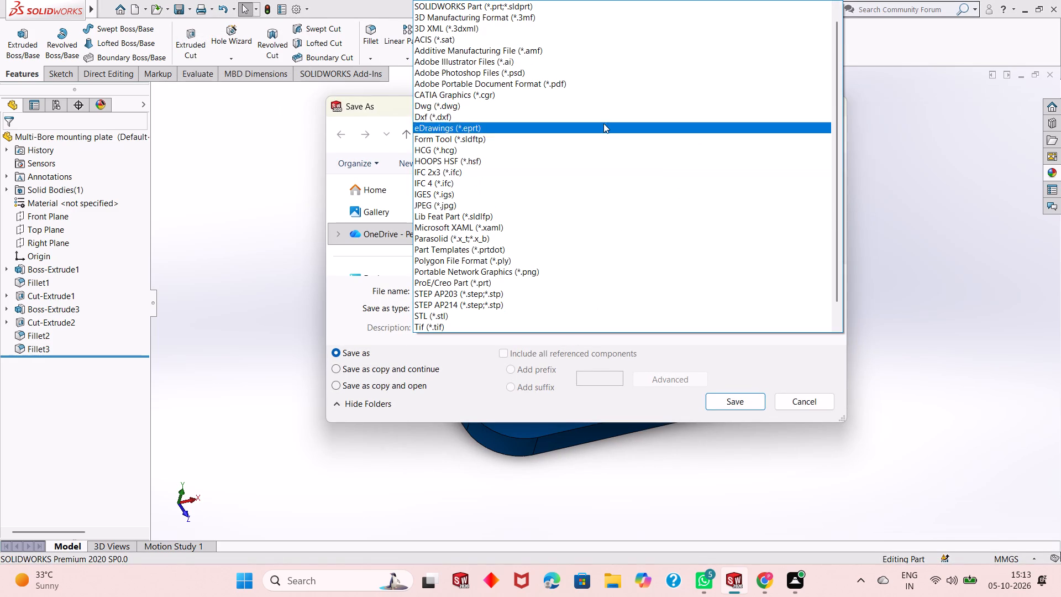
click(553, 80)
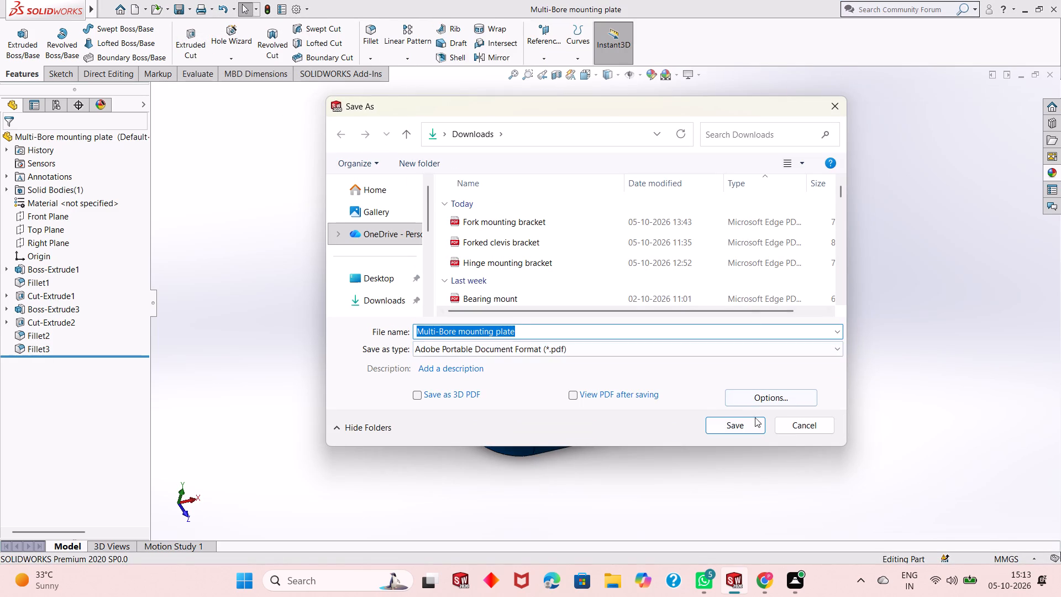
click(743, 427)
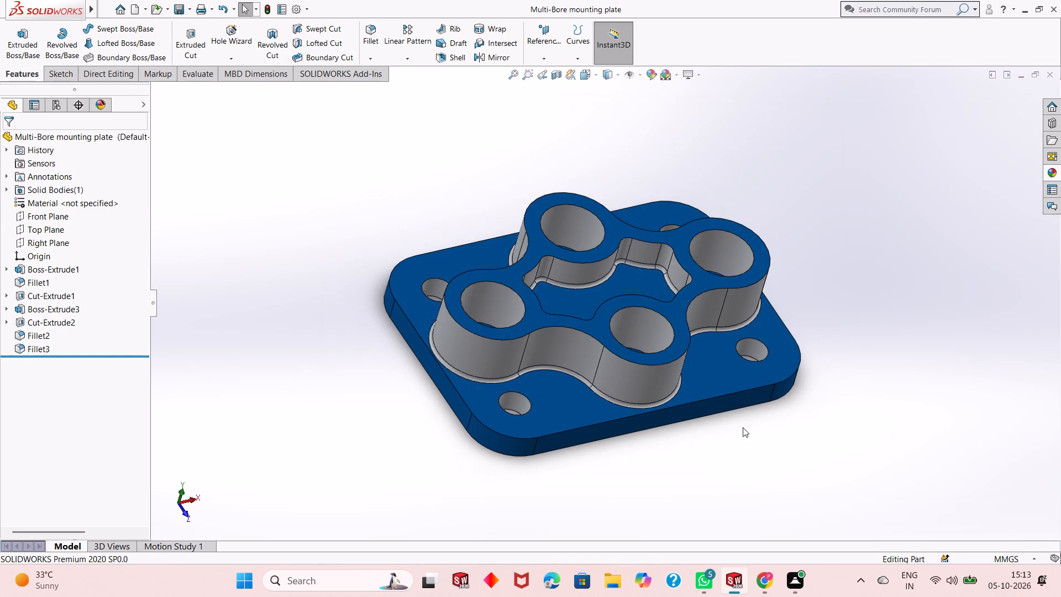